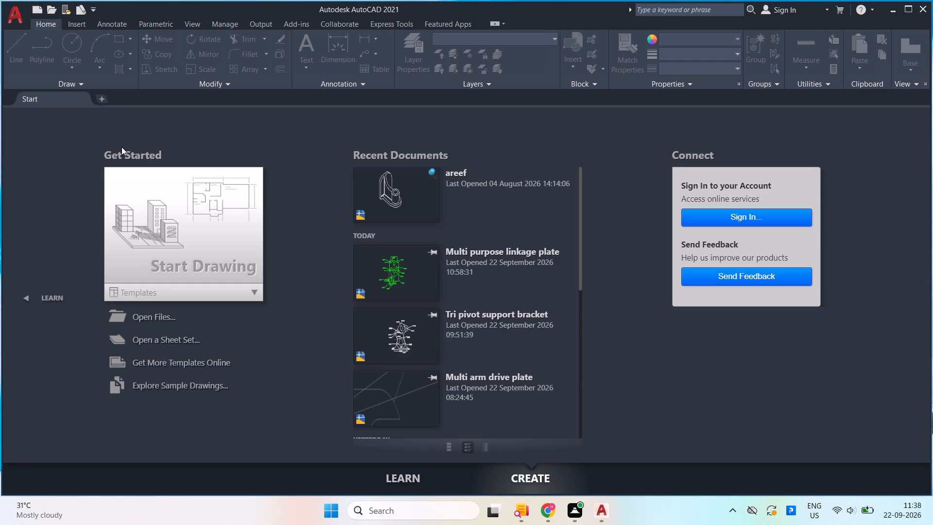
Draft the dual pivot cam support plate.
Create a new drawing from the acad.dwt template.
left_click(256, 293)
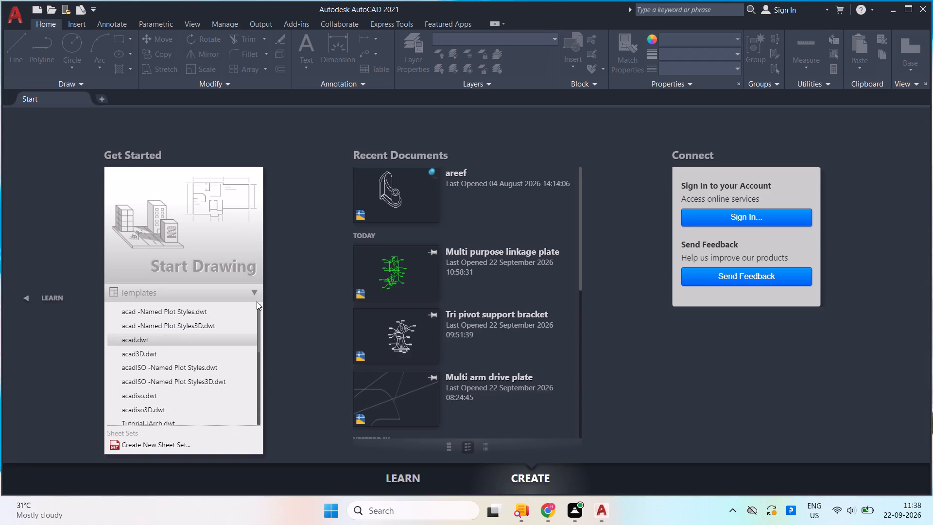
left_click(202, 340)
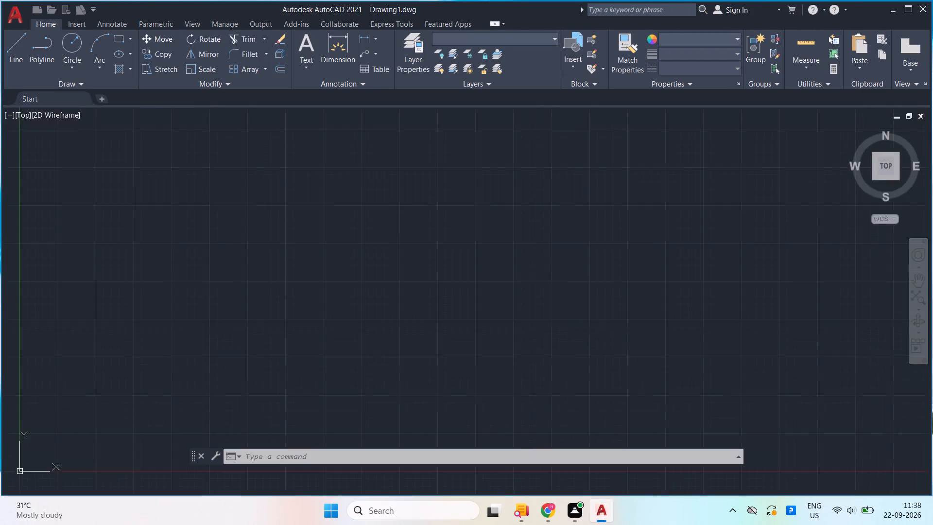
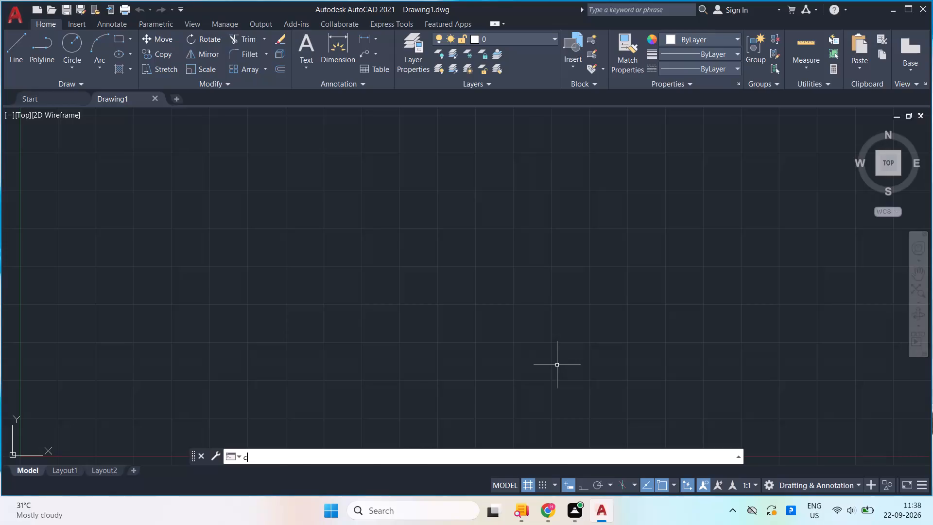
Draw a circle of radius 40 in empty space above and to the right of the origin.
scroll(534, 336, "down", 3)
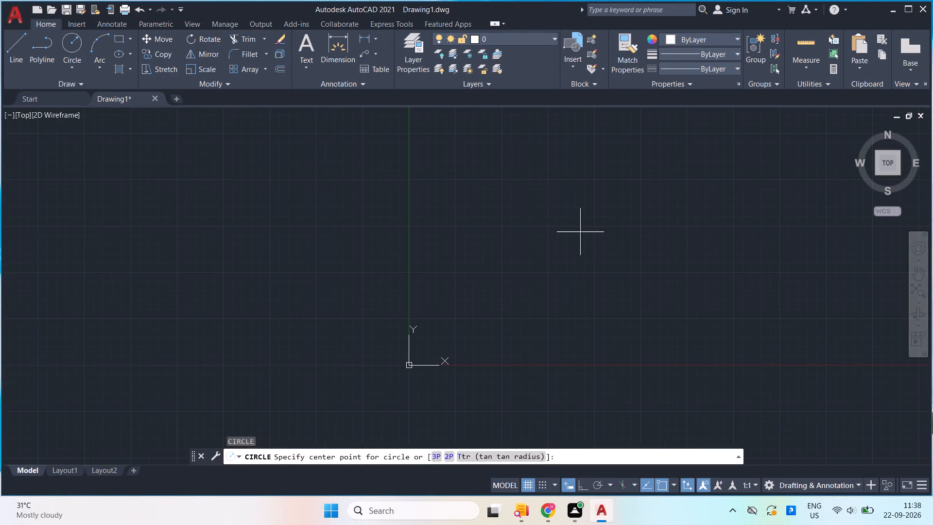
middle_click_drag(580, 232, 278, 345)
middle_click_drag(713, 227, 391, 351)
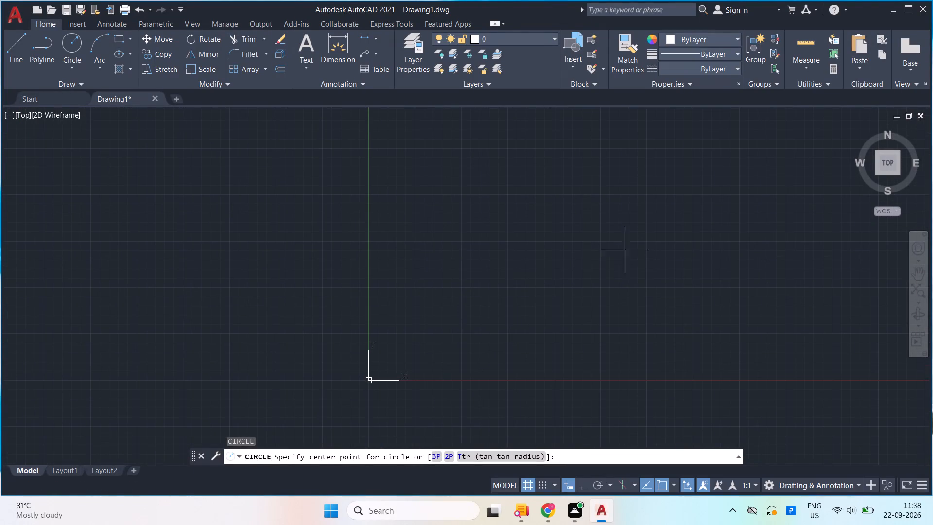
middle_click_drag(634, 231, 341, 350)
left_click(648, 230)
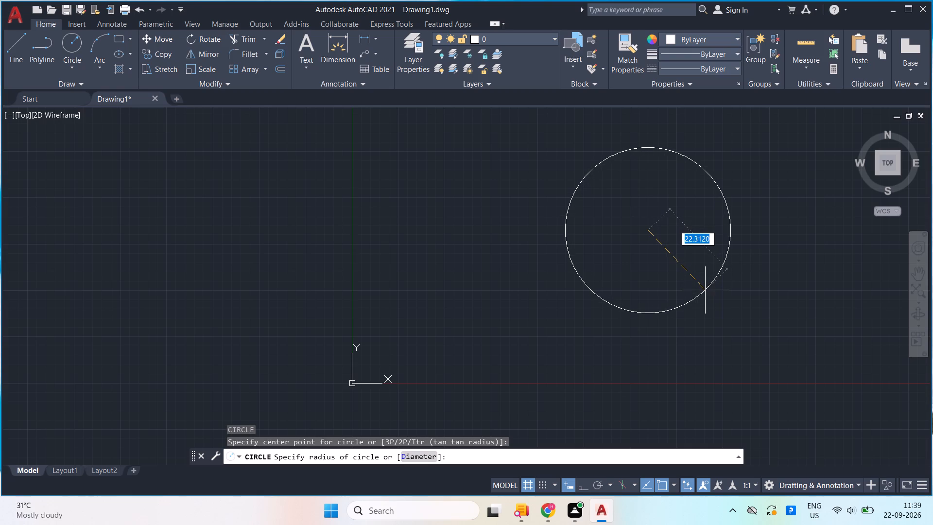
type("40")
key("Return")
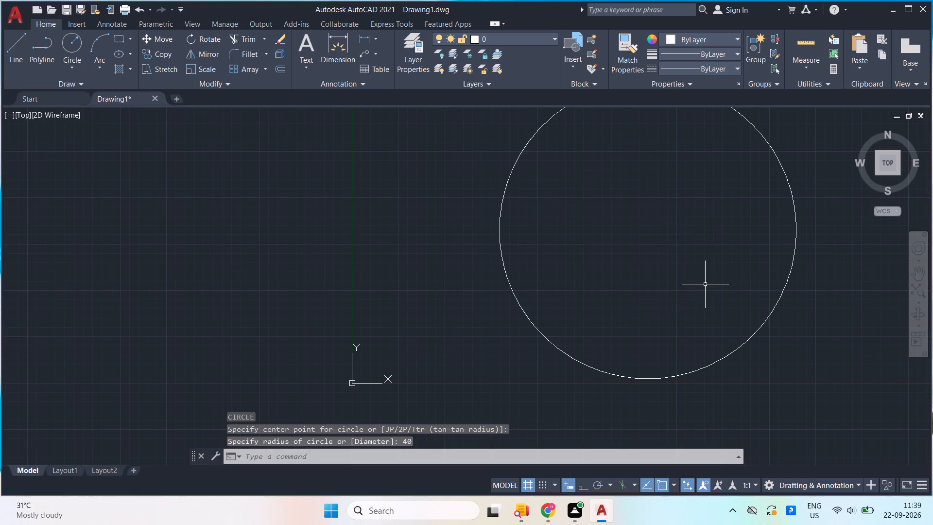
Move the circle by its centre to open space farther up and to the right of the origin.
scroll(705, 285, "down", 4)
scroll(752, 307, "down", 2)
middle_click_drag(730, 308, 529, 315)
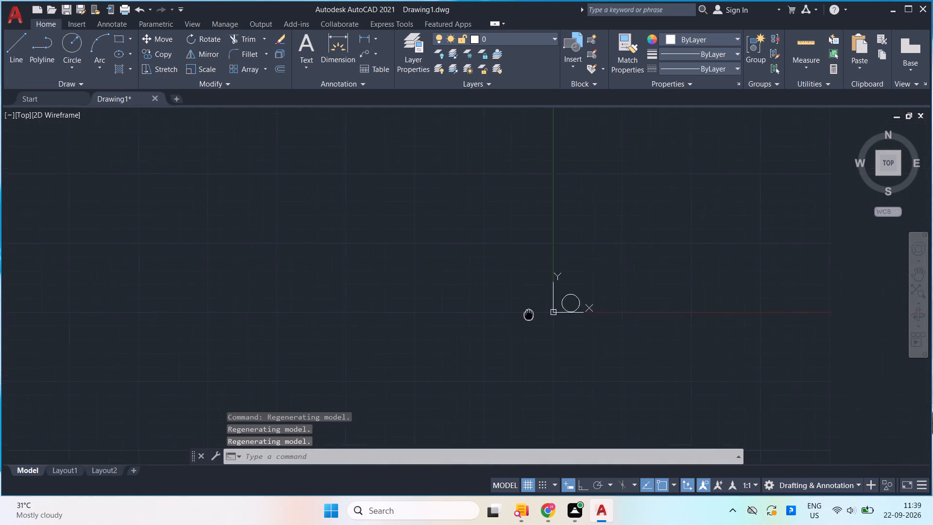
middle_click_drag(529, 315, 223, 368)
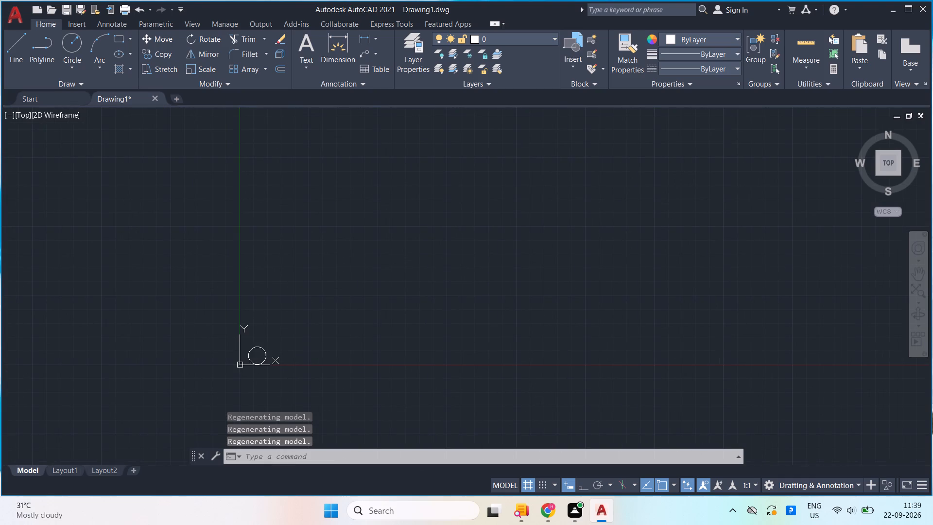
left_click(259, 349)
key("m")
key("Return")
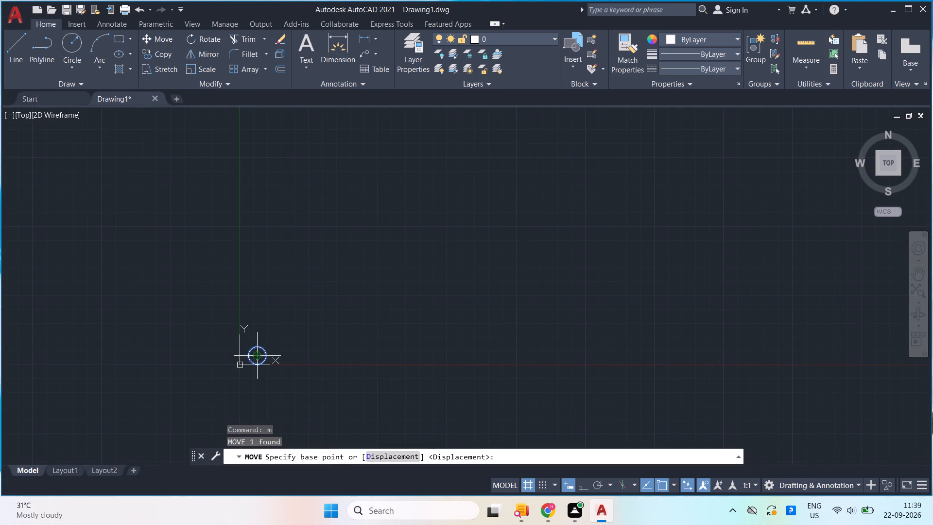
left_click(256, 353)
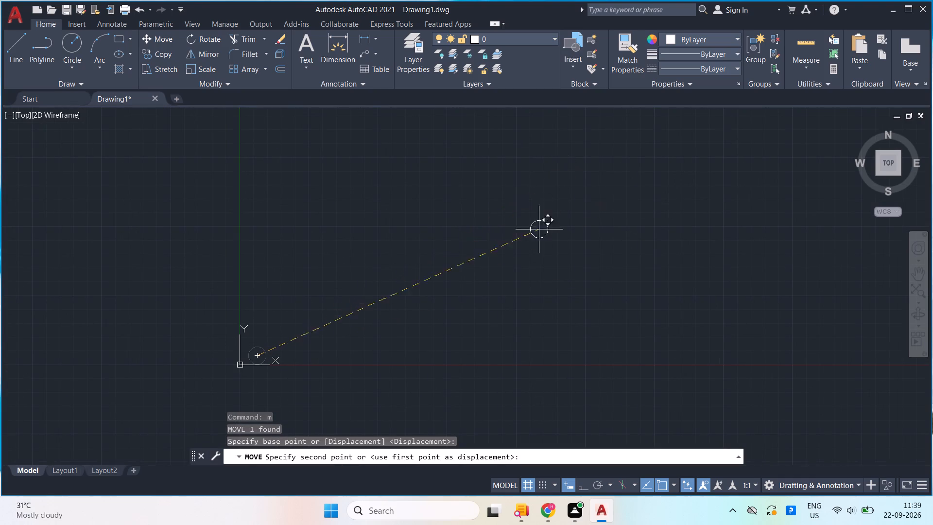
left_click(538, 250)
Draw a concentric circle of radius 23 at the centre of the existing circle.
scroll(535, 242, "up", 4)
scroll(538, 246, "down", 1)
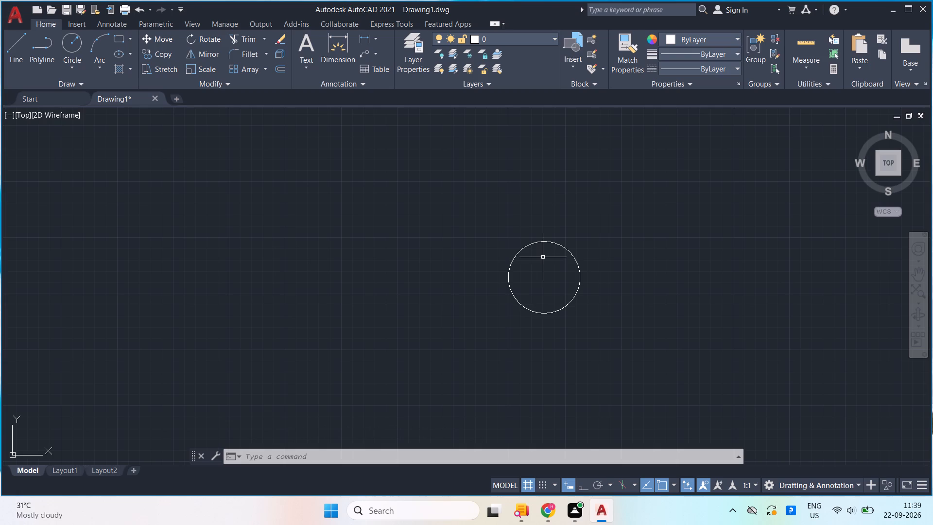
key("c")
key("Return")
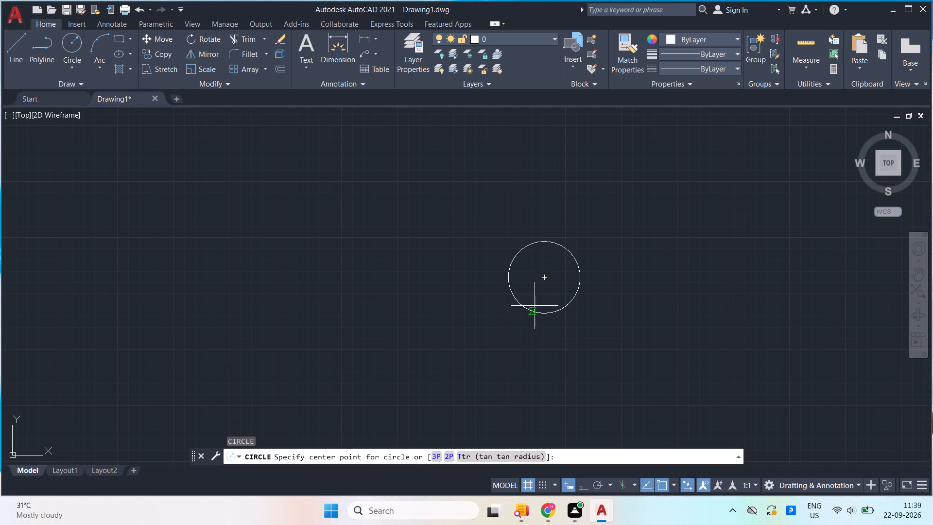
left_click(542, 274)
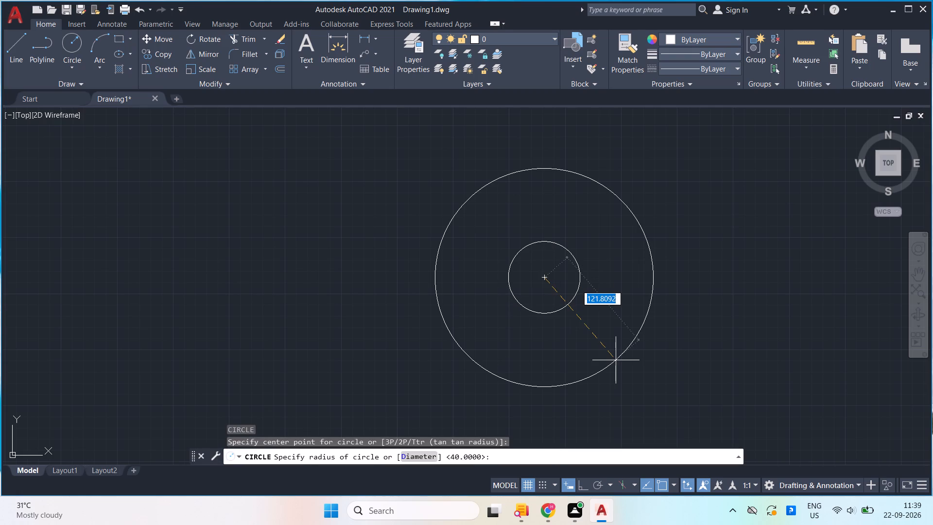
type("23")
key("Return")
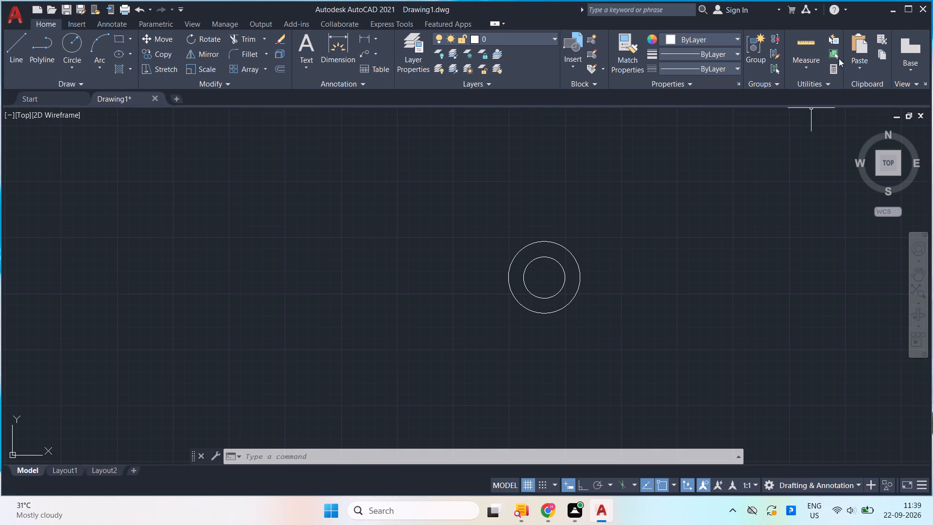
Check the radii of the two concentric circles with the Quick measure tool.
left_click(809, 58)
left_click(804, 93)
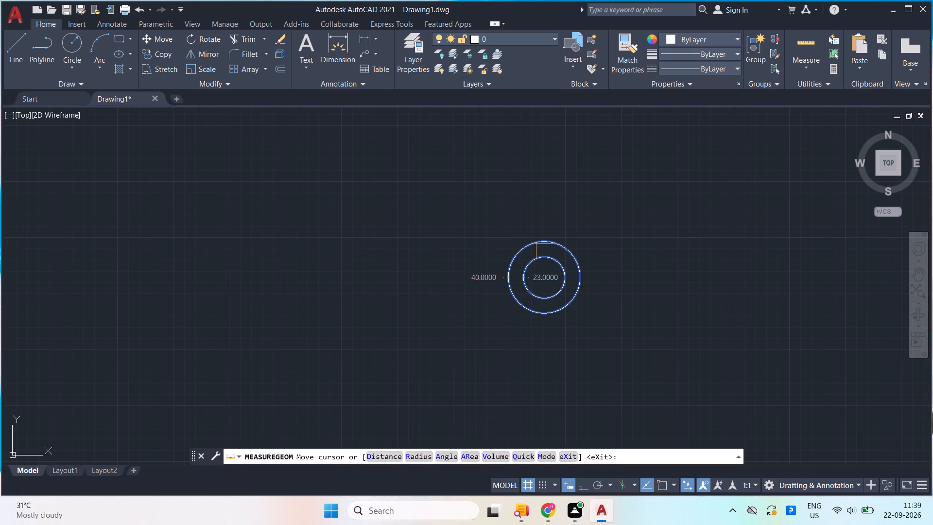
key("Escape")
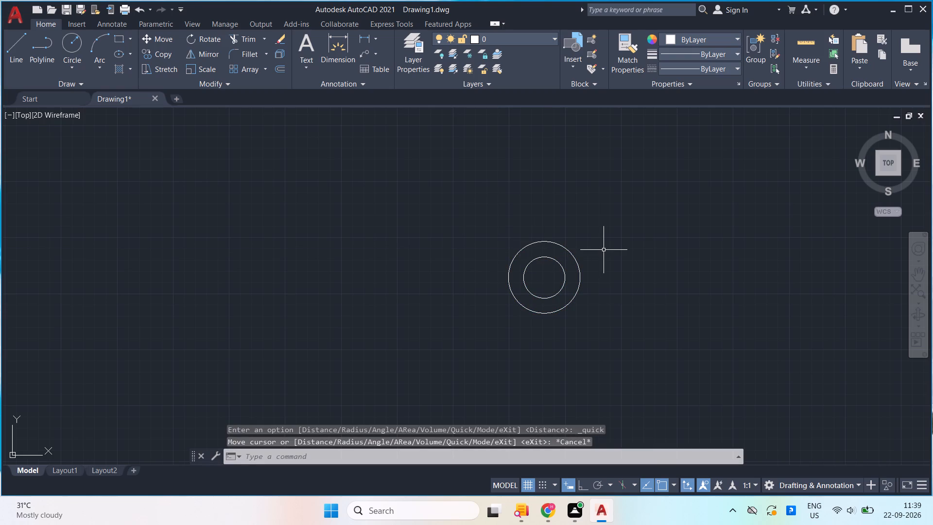
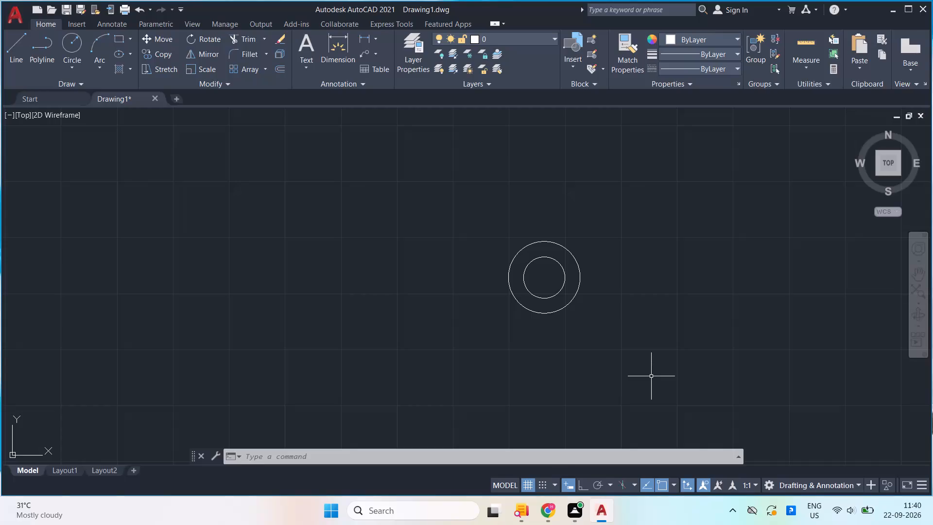
Draw a vertical line from the inner circle's bottom quadrant to the outer circle's bottom quadrant, with Ortho on.
key("l")
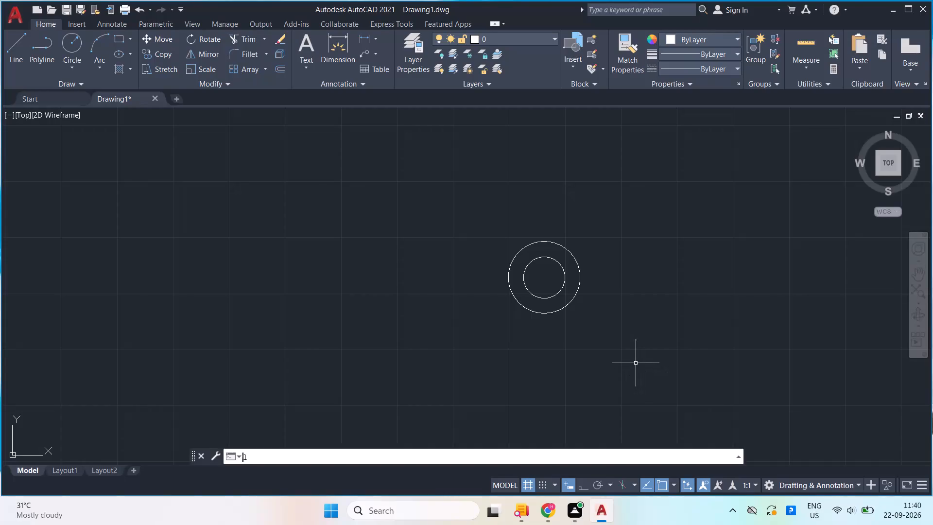
key("Return")
left_click(542, 300)
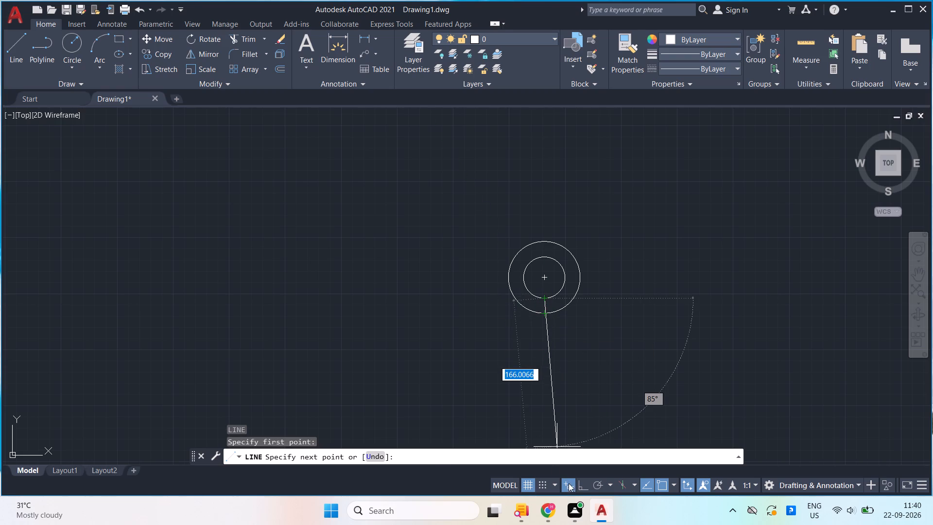
left_click(582, 487)
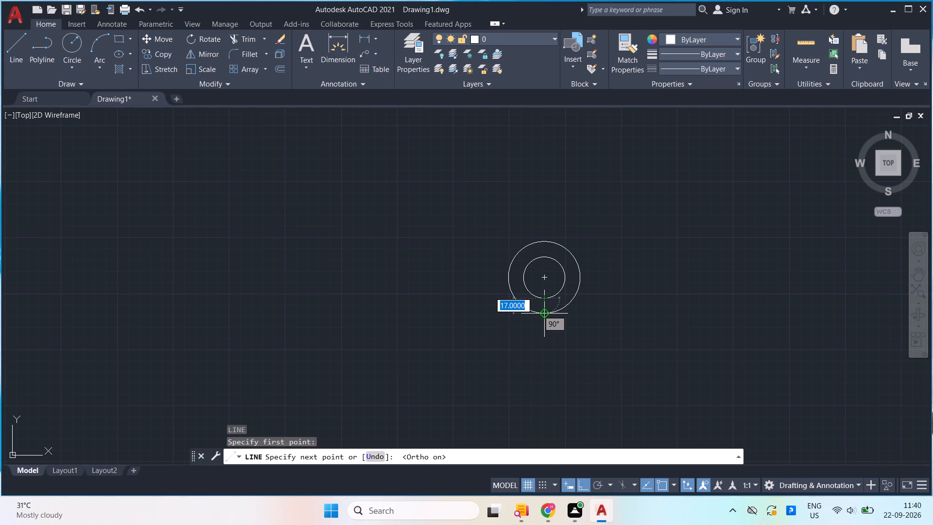
left_click(546, 313)
key("space")
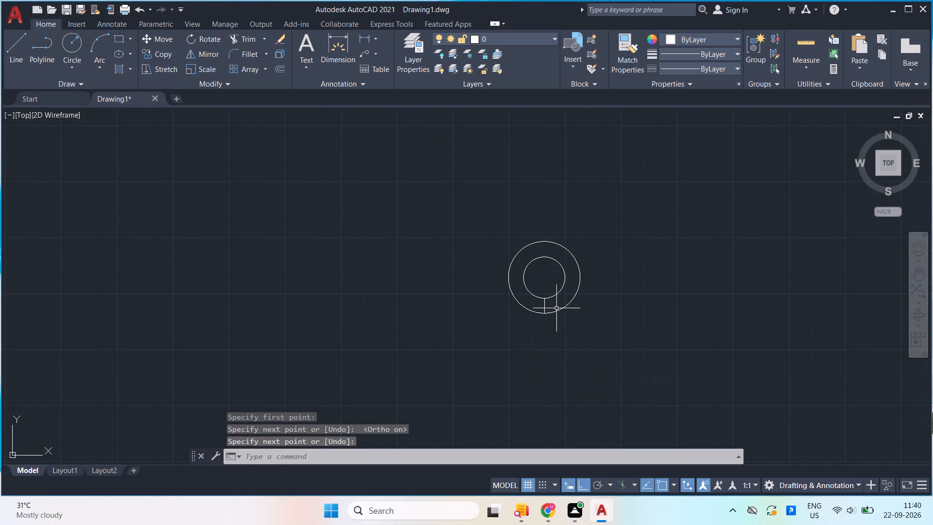
Offset the short vertical line between the circles by 3 to both sides.
left_click(546, 305)
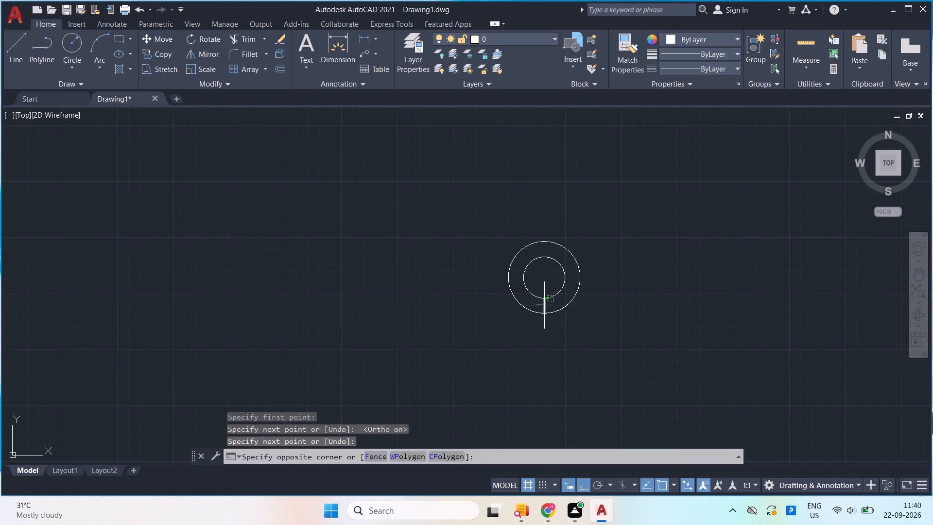
left_click(544, 305)
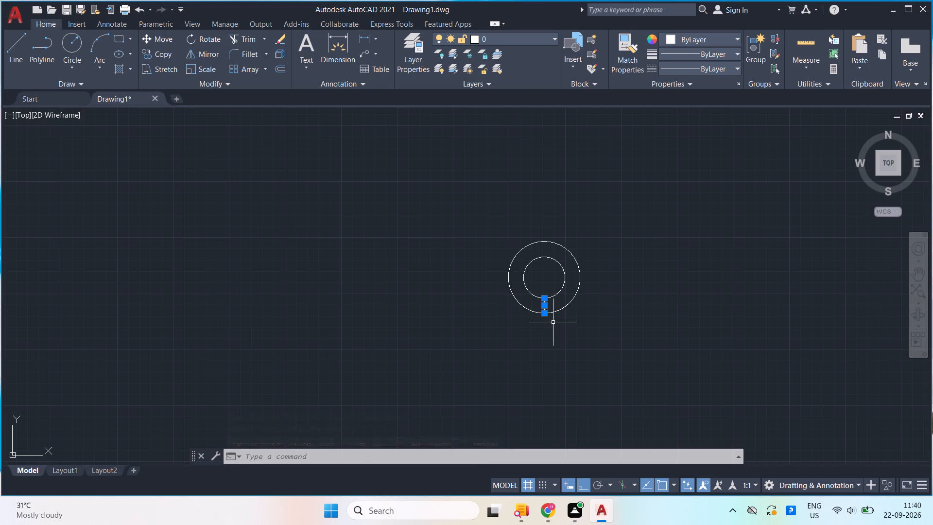
key("o")
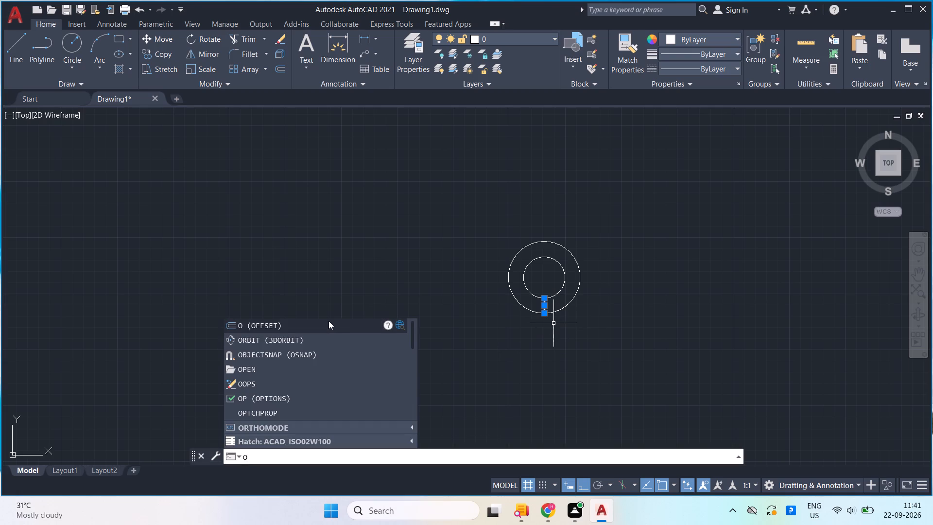
left_click(327, 326)
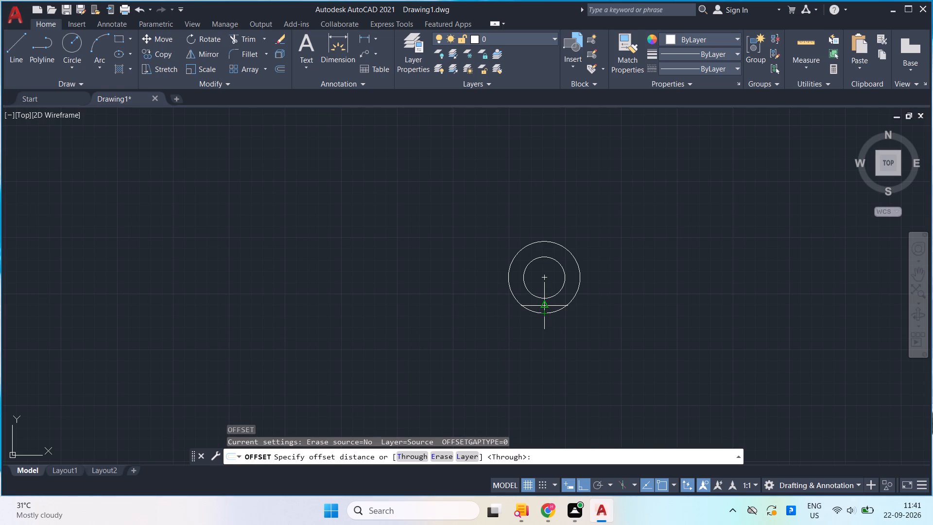
scroll(537, 316, "up", 4)
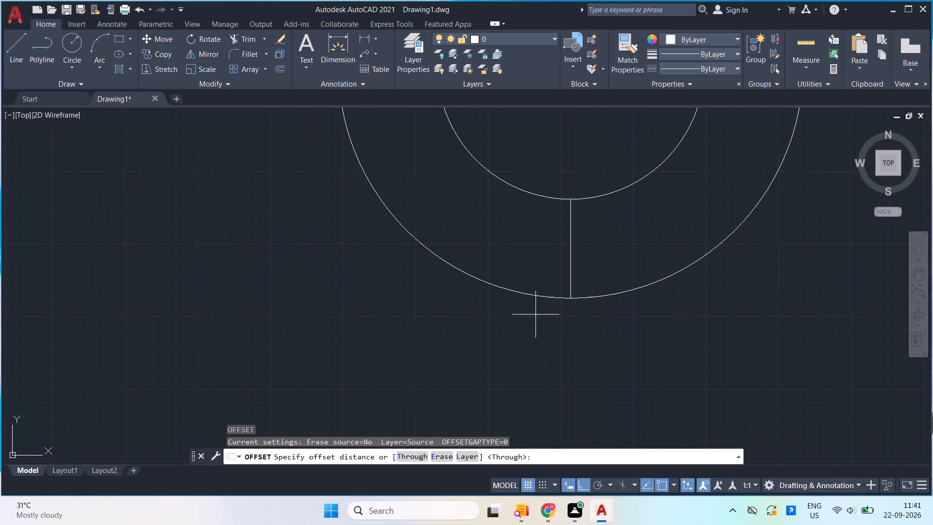
left_click(572, 299)
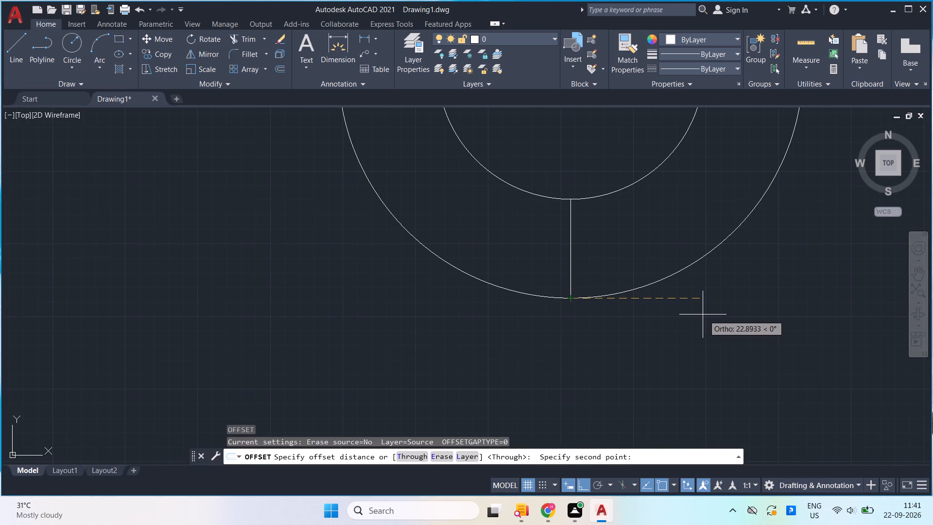
key("3")
key("Return")
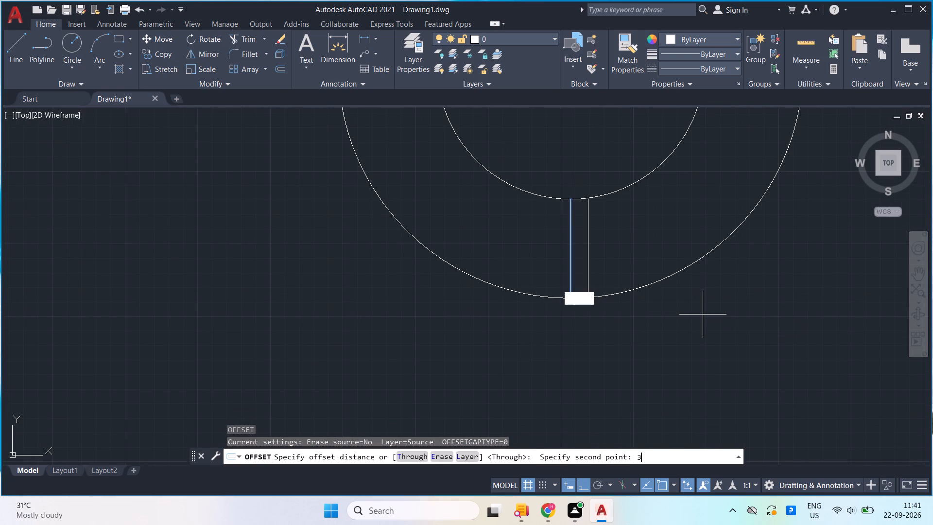
left_click(697, 313)
left_click(571, 276)
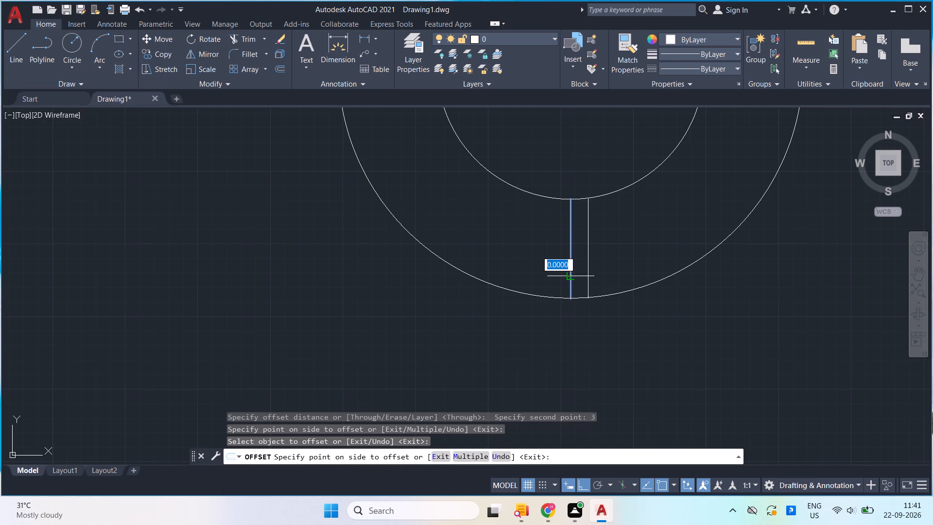
left_click(477, 273)
scroll(577, 302, "up", 3)
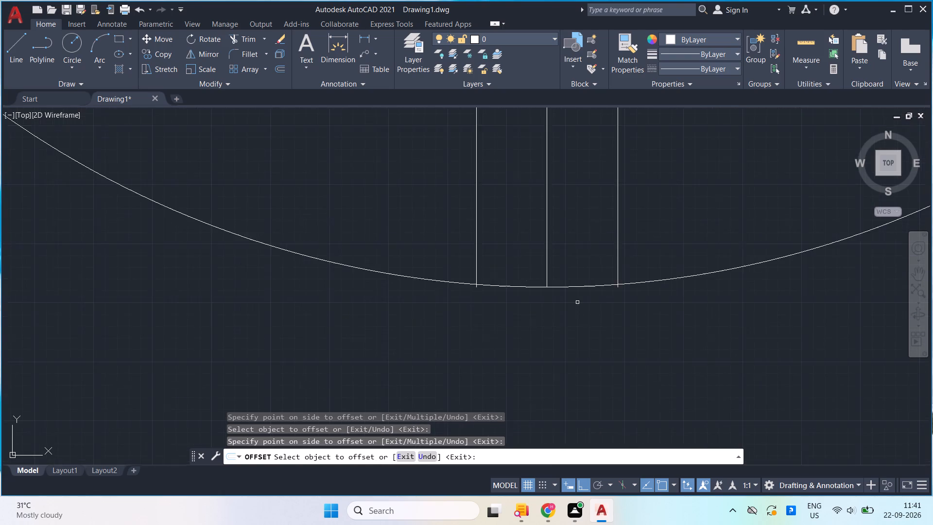
scroll(577, 302, "up", 1)
middle_click_drag(590, 382, 575, 486)
middle_click_drag(584, 270, 594, 309)
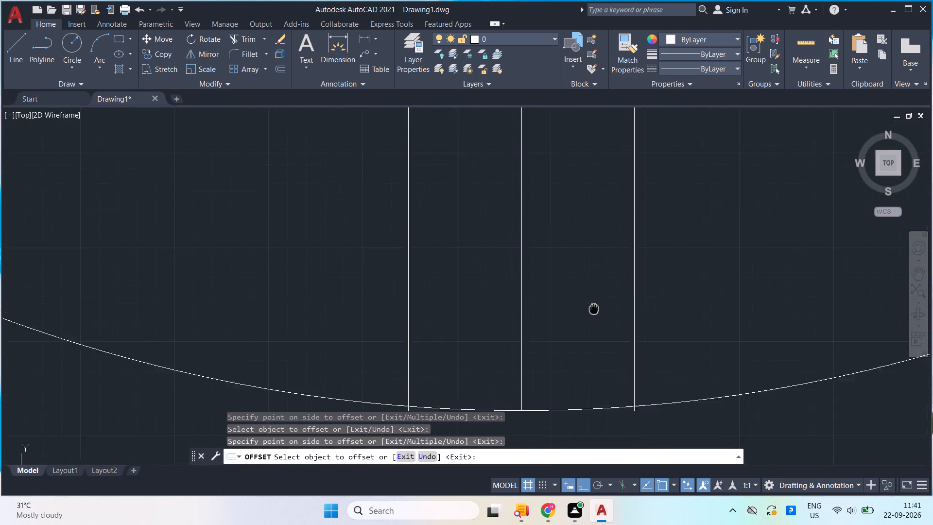
middle_click_drag(594, 309, 585, 516)
middle_click_drag(621, 289, 567, 473)
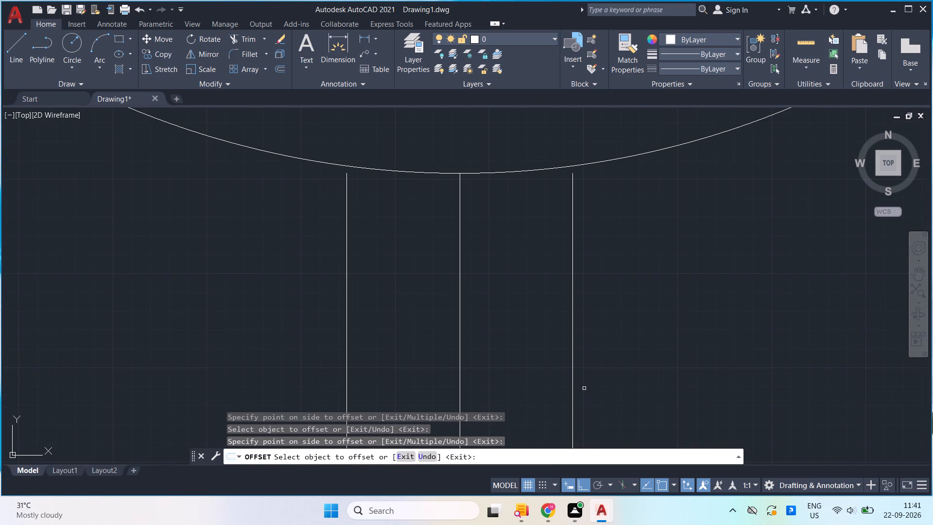
key("Escape")
Extend the upper ends of the two offset lines to the inner circle.
type("ex")
key("Return")
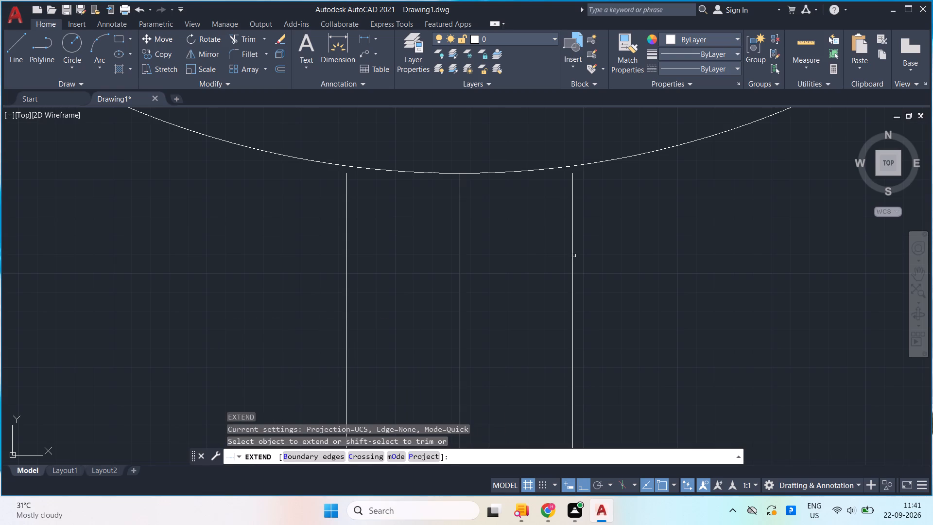
left_click(574, 262)
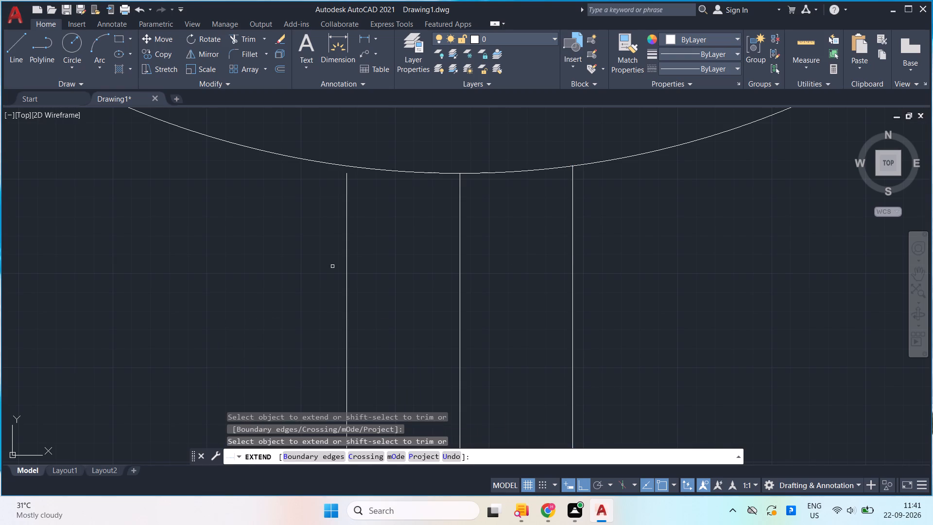
left_click(350, 282)
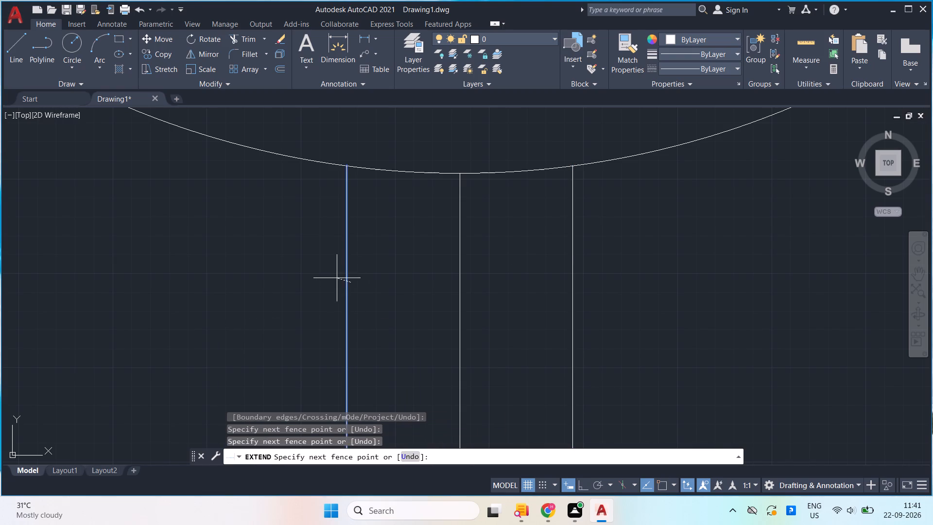
left_click(337, 278)
key("Escape")
Trim the lower ends of both offset lines where they overshoot the outer circle.
scroll(365, 296, "down", 4)
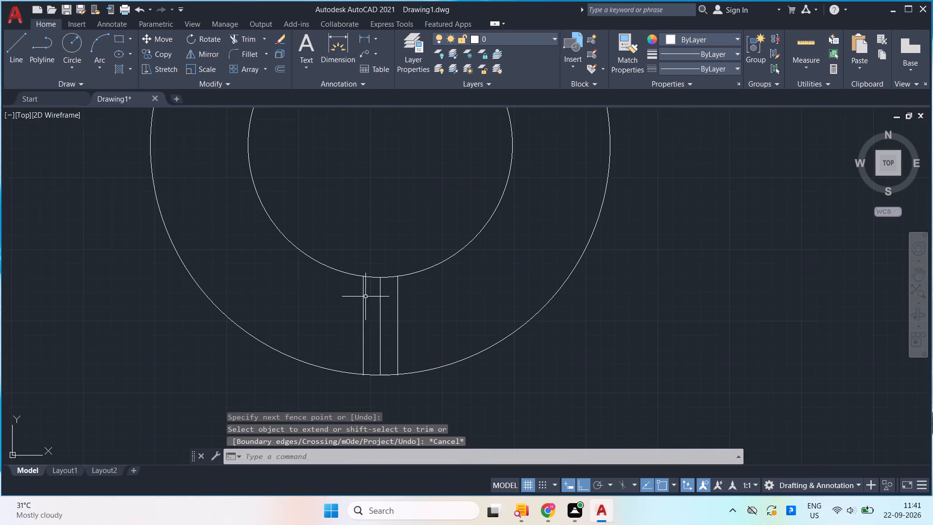
type("tr")
key("Return")
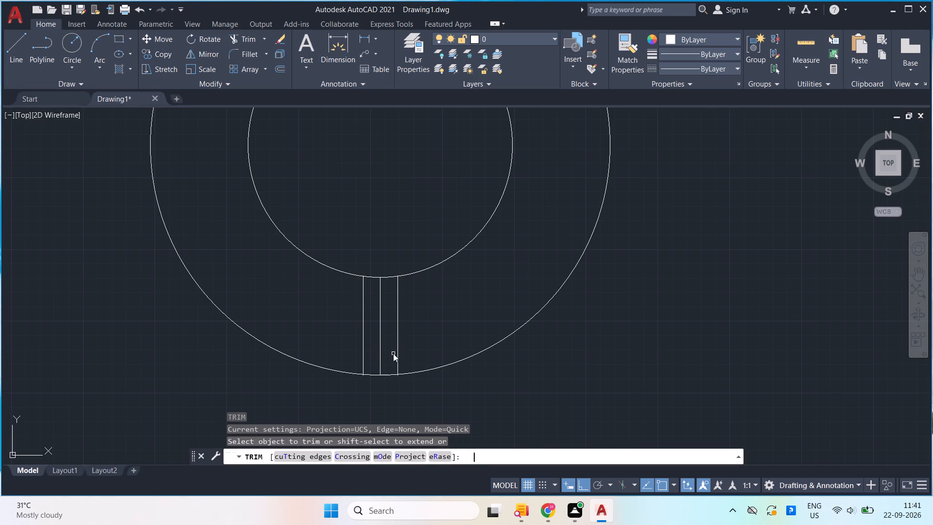
scroll(391, 372, "up", 1)
middle_click_drag(392, 374, 436, 337)
scroll(432, 343, "up", 3)
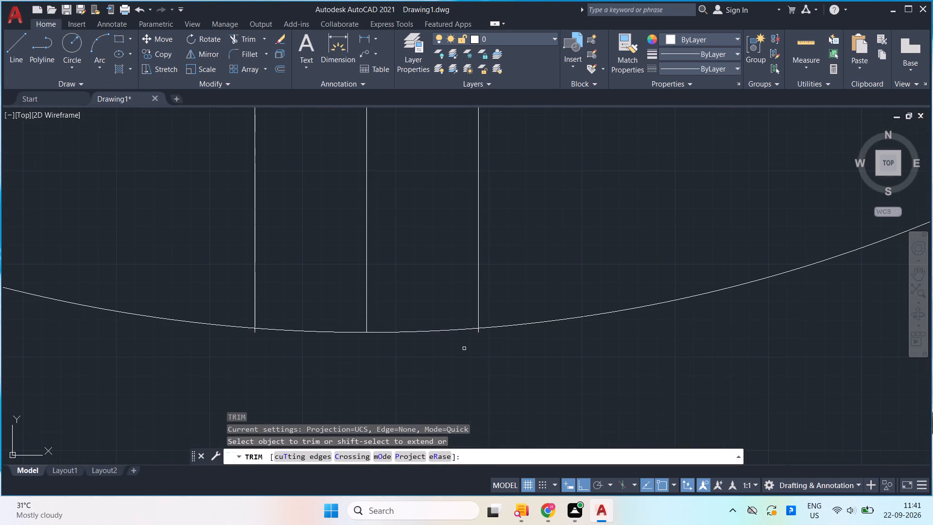
left_click(479, 334)
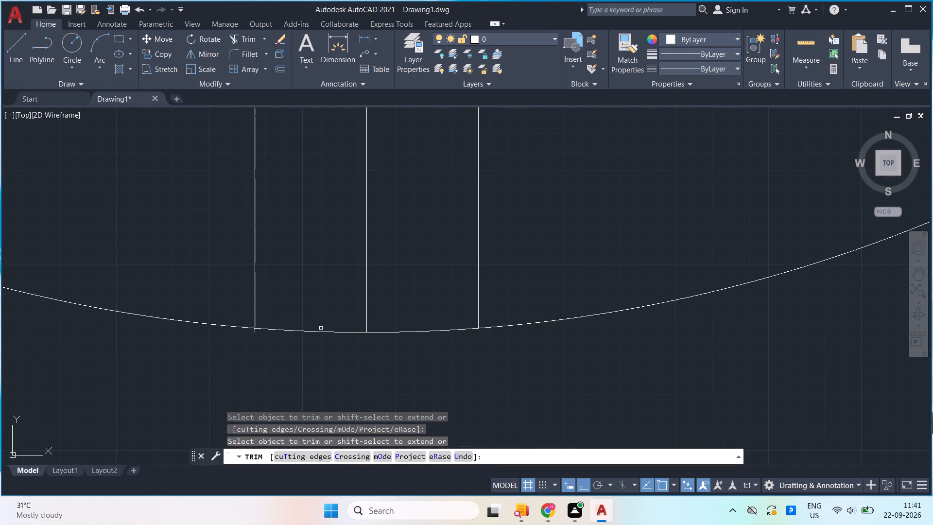
left_click(255, 332)
scroll(281, 347, "down", 4)
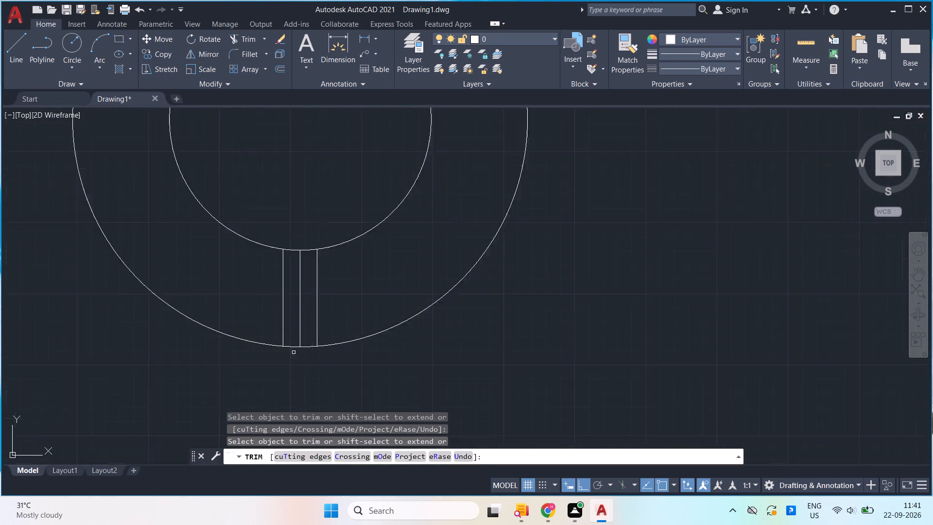
Remove the centre line between the offset lines and trim the inner circle's arc between them.
scroll(294, 352, "down", 1)
middle_click_drag(312, 288, 343, 343)
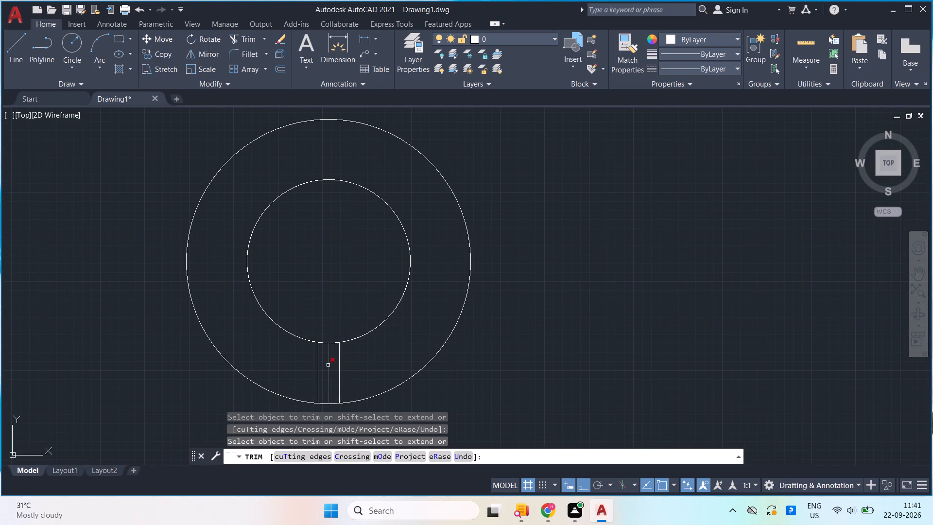
left_click(328, 365)
left_click(332, 344)
key("Escape")
Polar array the two slot lines around the circles' common centre with 7 items.
left_click(362, 368)
left_click(295, 363)
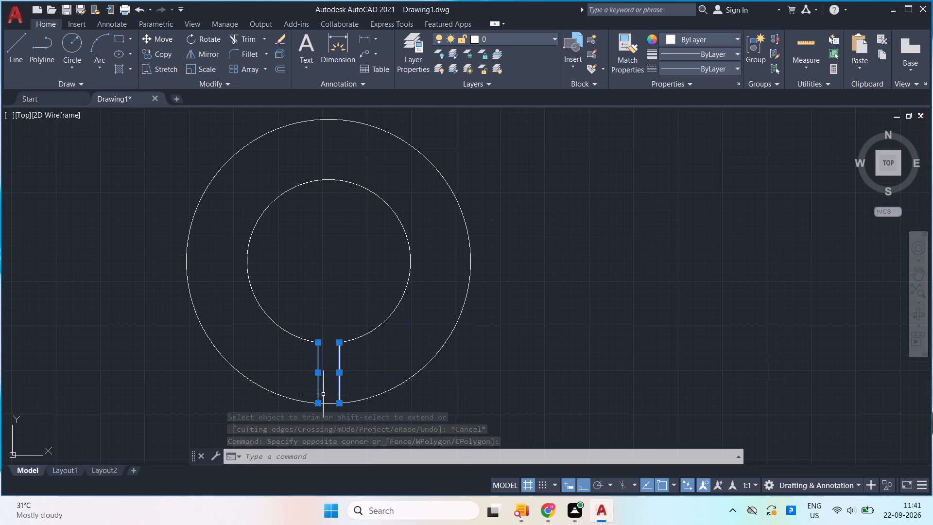
type("ar")
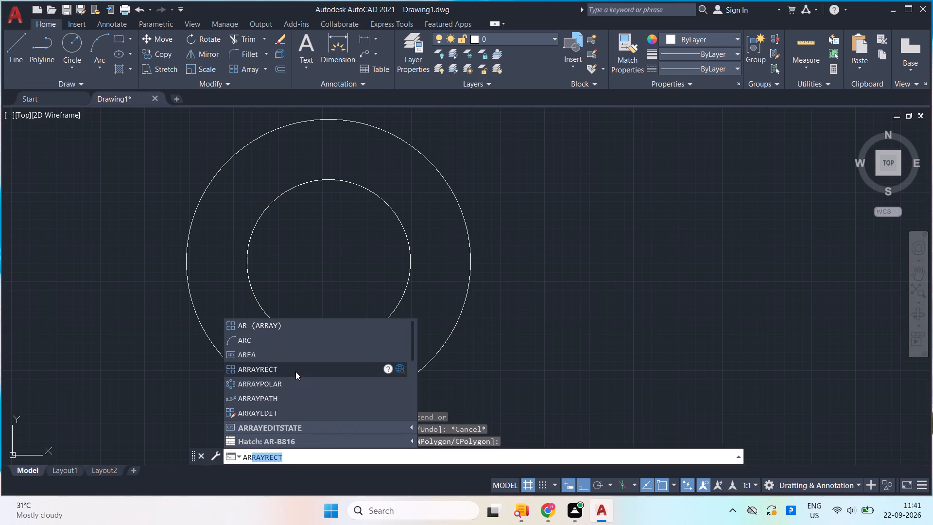
left_click(306, 329)
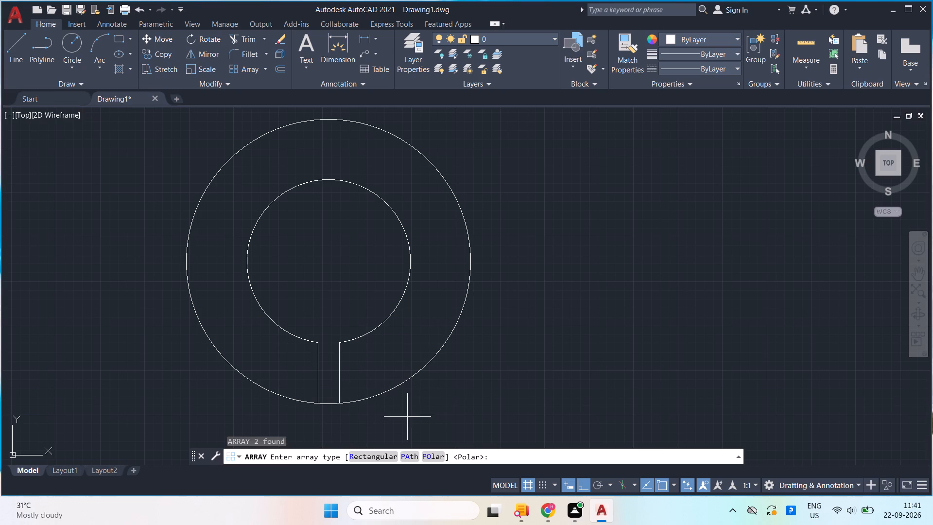
left_click(432, 454)
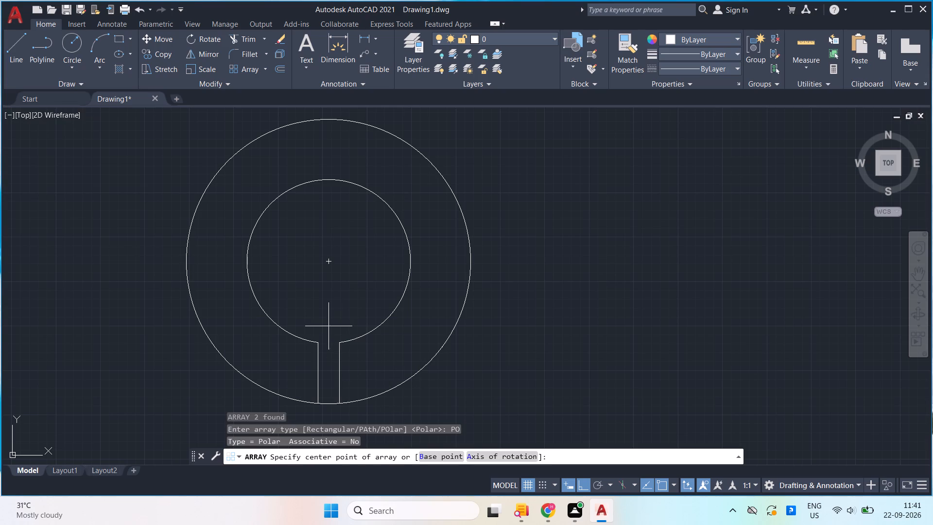
left_click(328, 263)
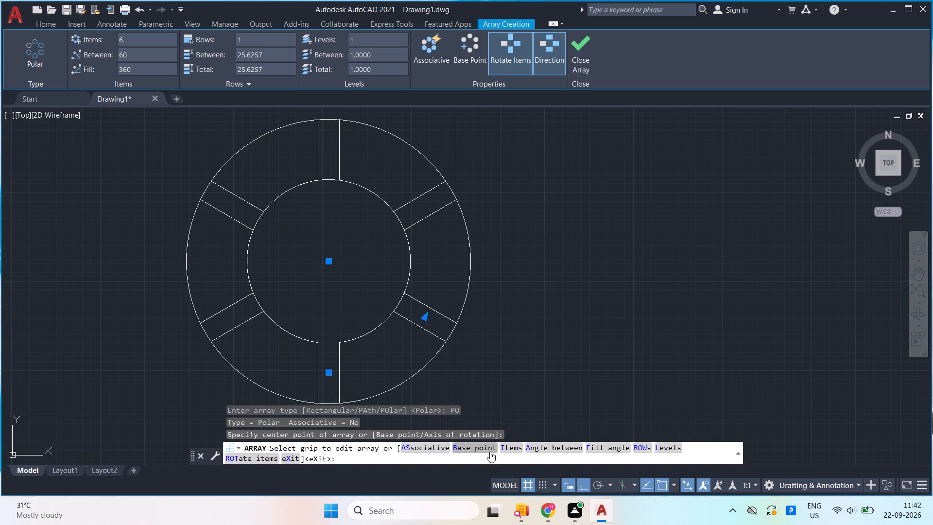
left_click(501, 446)
key("7")
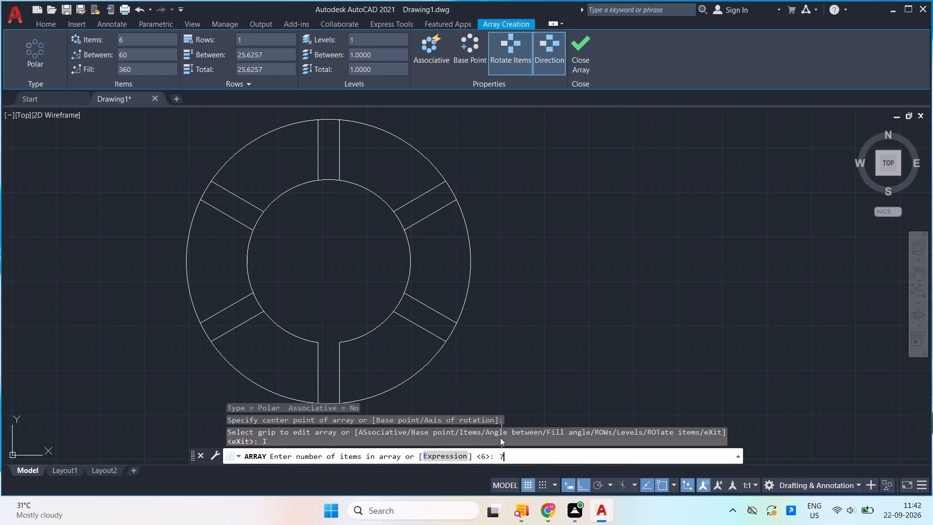
key("Return")
key("Return")
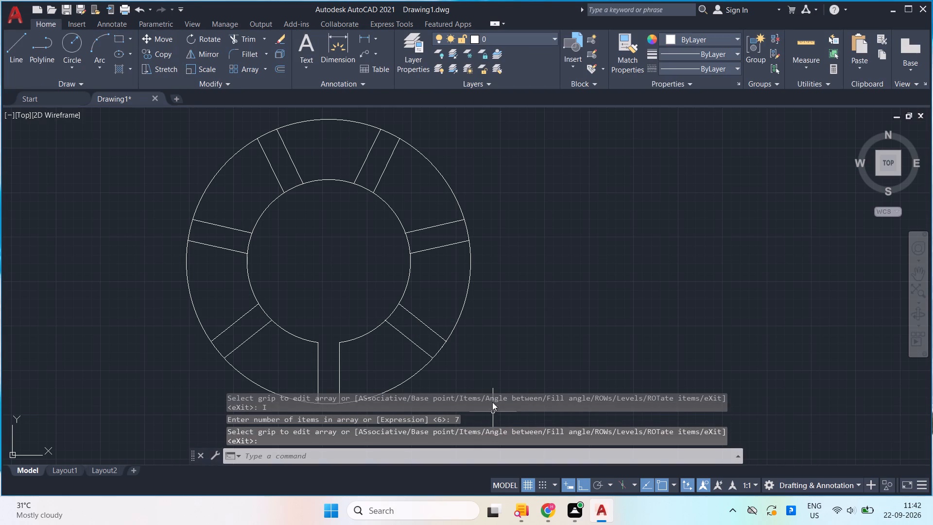
Trim away all seven outer-circle arcs between neighbouring line pairs, keeping only the short arcs that cap each pair.
scroll(420, 292, "down", 1)
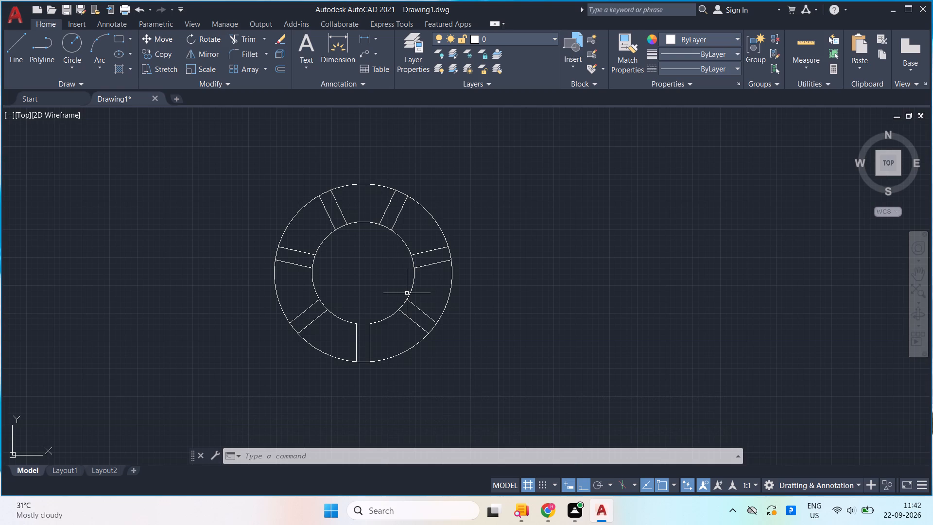
type("tr")
key("Return")
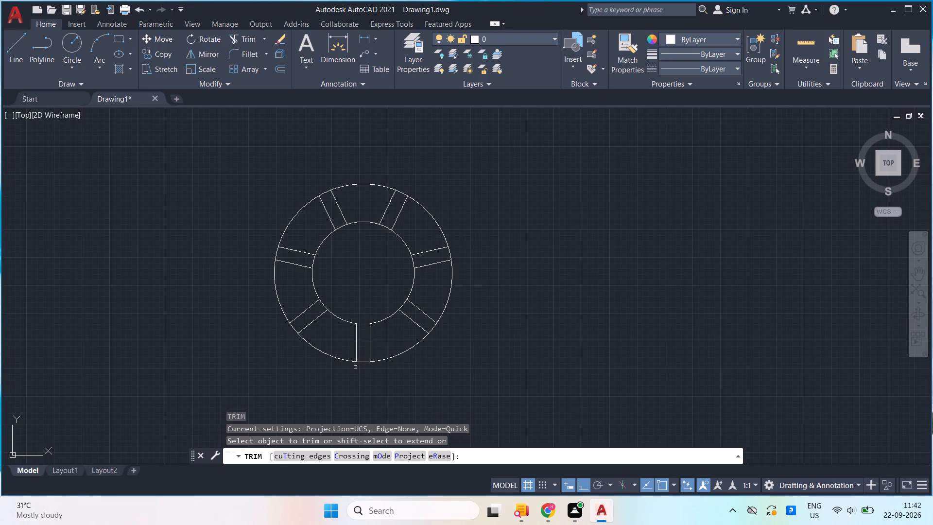
left_click(342, 362)
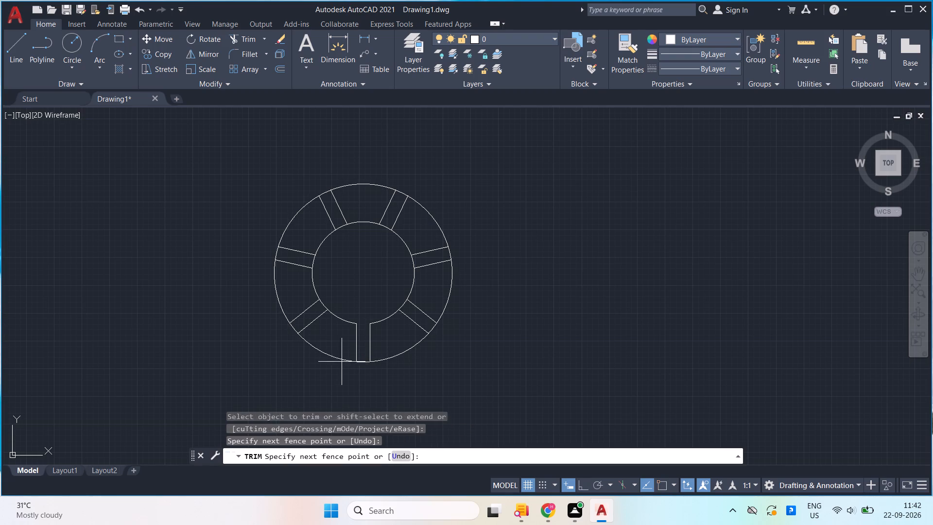
left_click(307, 351)
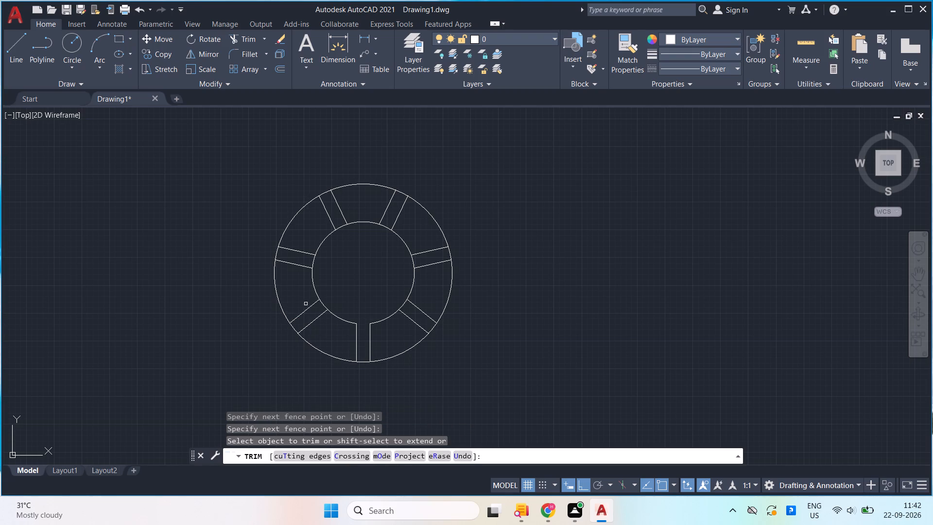
left_click(308, 286)
left_click(221, 287)
left_click(292, 227)
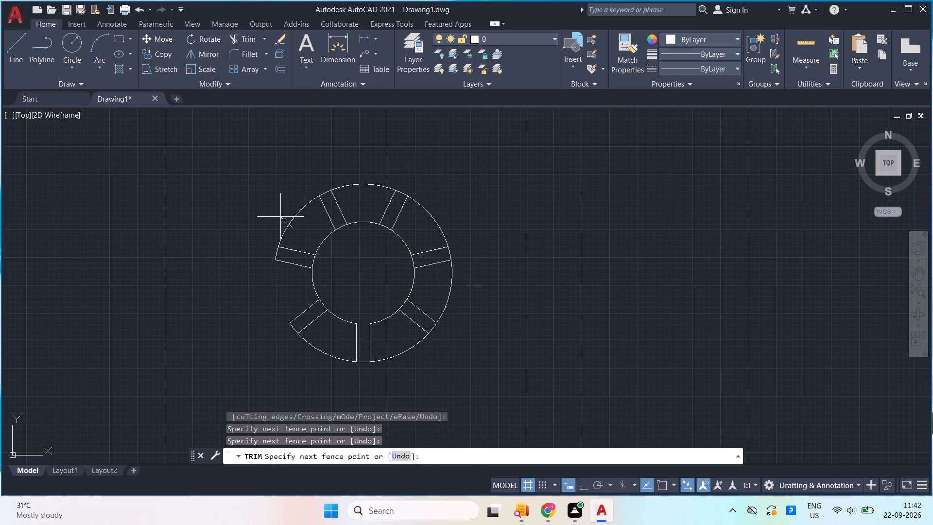
left_click(280, 217)
left_click_drag(355, 209, 363, 157)
left_click_drag(406, 237, 439, 200)
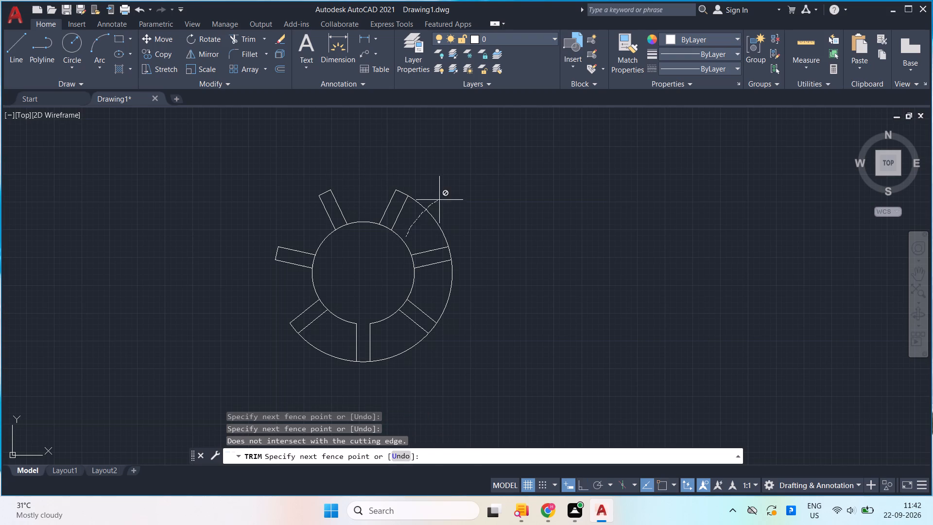
left_click_drag(439, 200, 444, 194)
left_click_drag(425, 282, 475, 327)
left_click_drag(396, 336, 417, 369)
left_click_drag(333, 330, 303, 376)
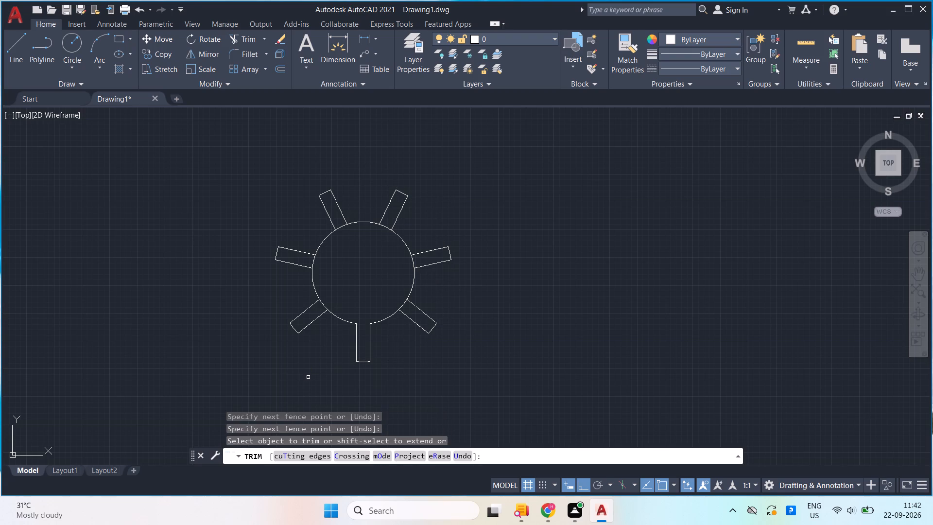
key("Escape")
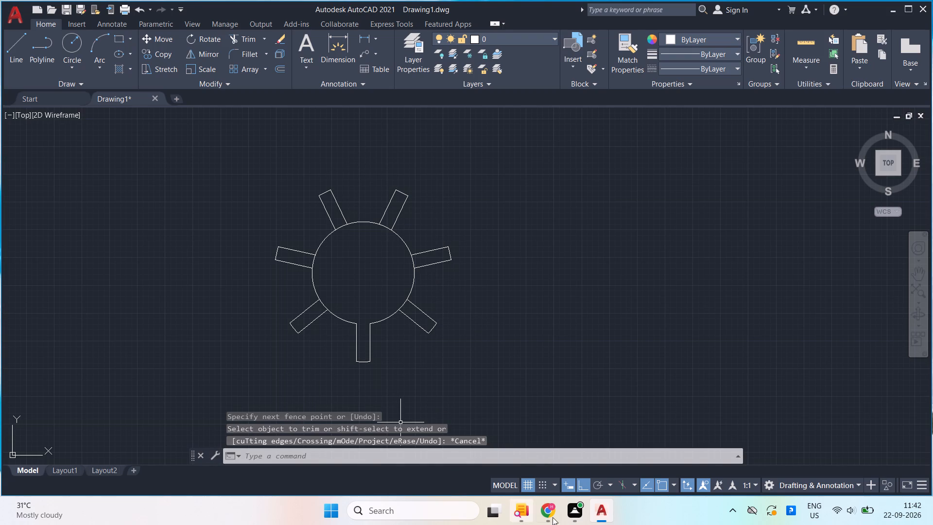
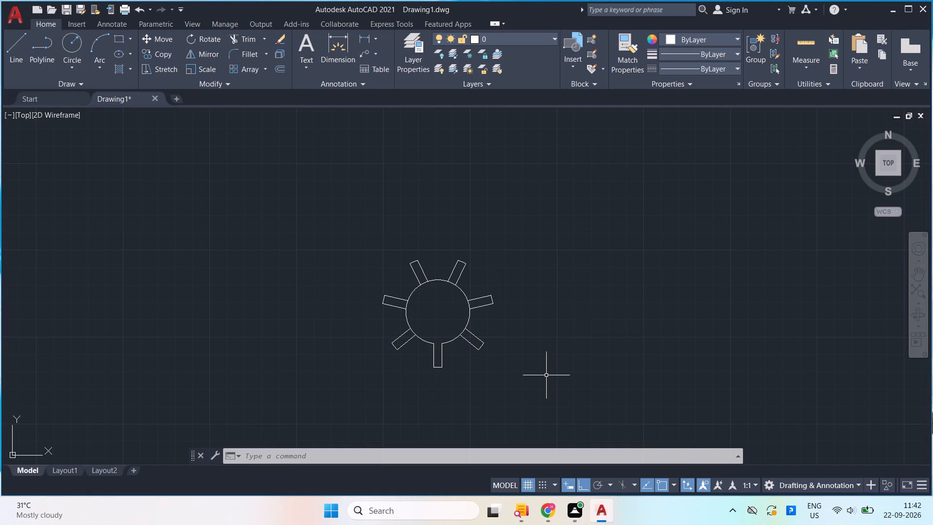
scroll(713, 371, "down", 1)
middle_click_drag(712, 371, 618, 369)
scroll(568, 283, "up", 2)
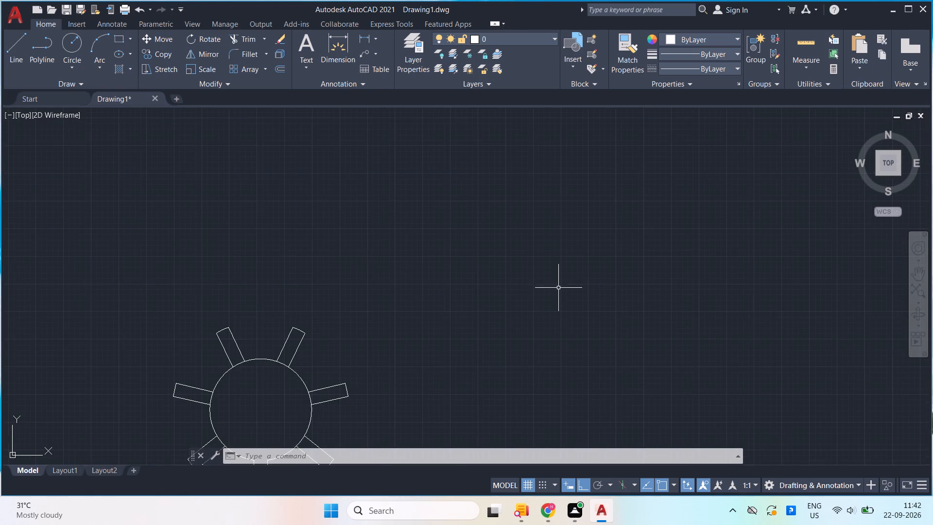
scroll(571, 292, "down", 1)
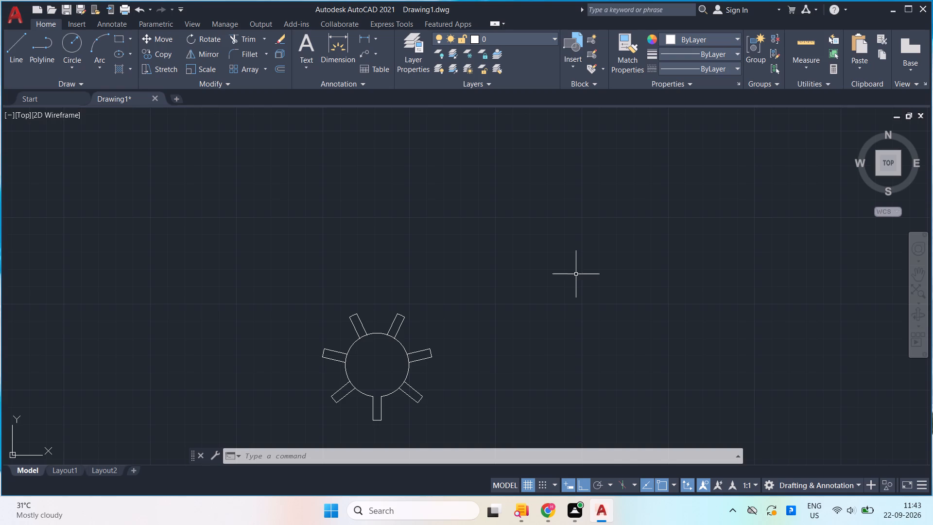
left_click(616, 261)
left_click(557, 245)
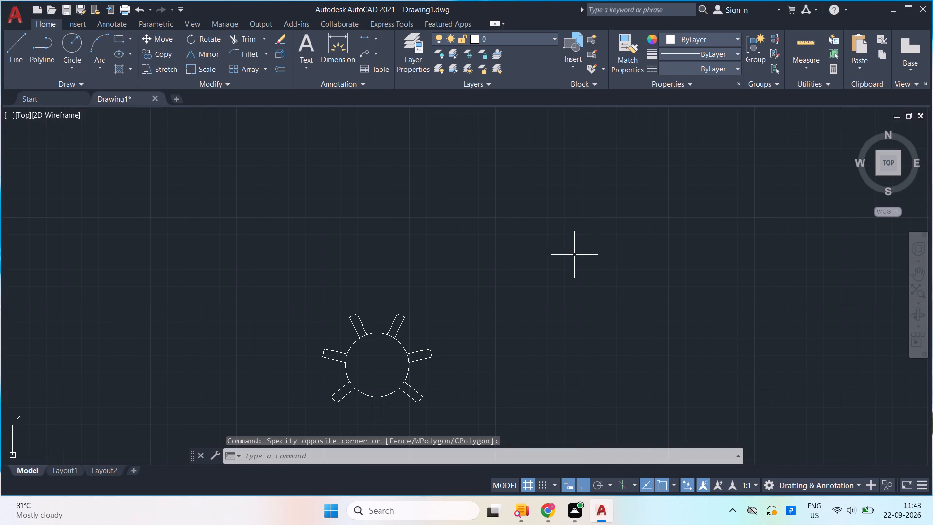
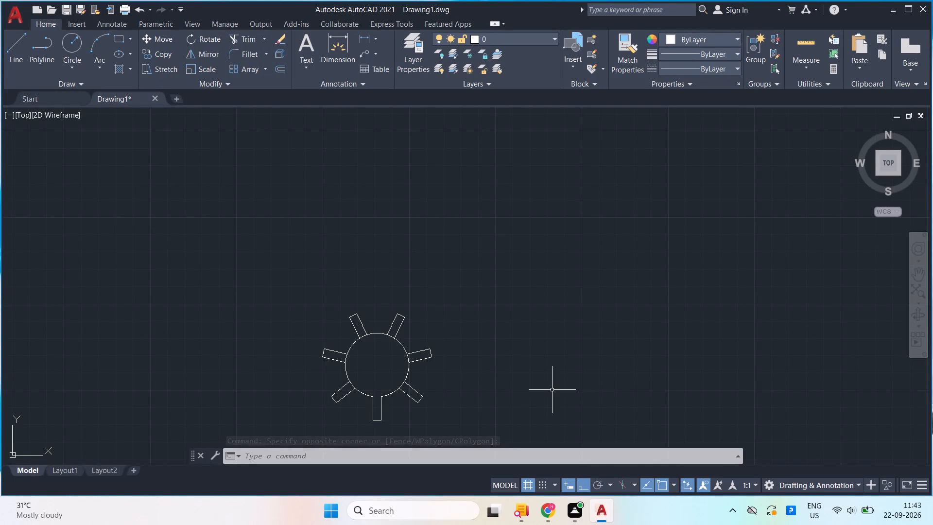
Draw an outer circle of radius 65 centred on the hub's inner circle.
key("c")
key("Return")
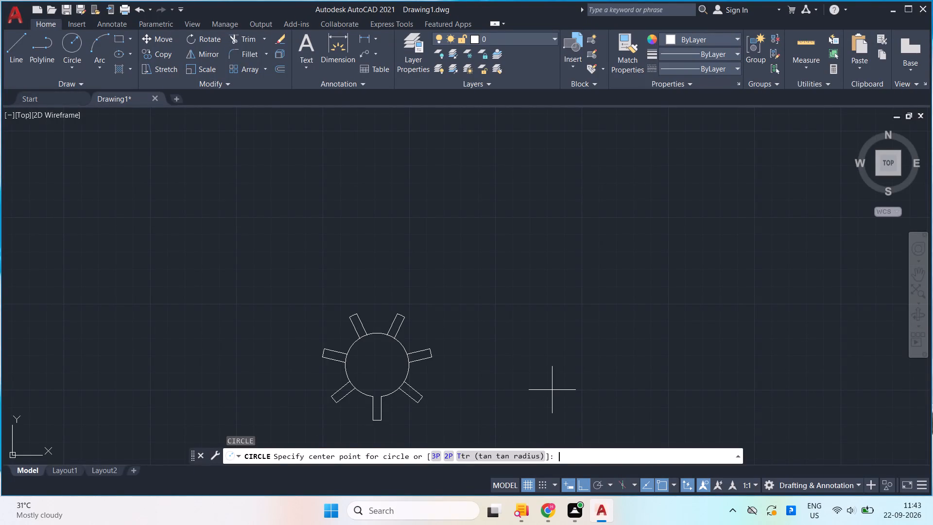
left_click(373, 364)
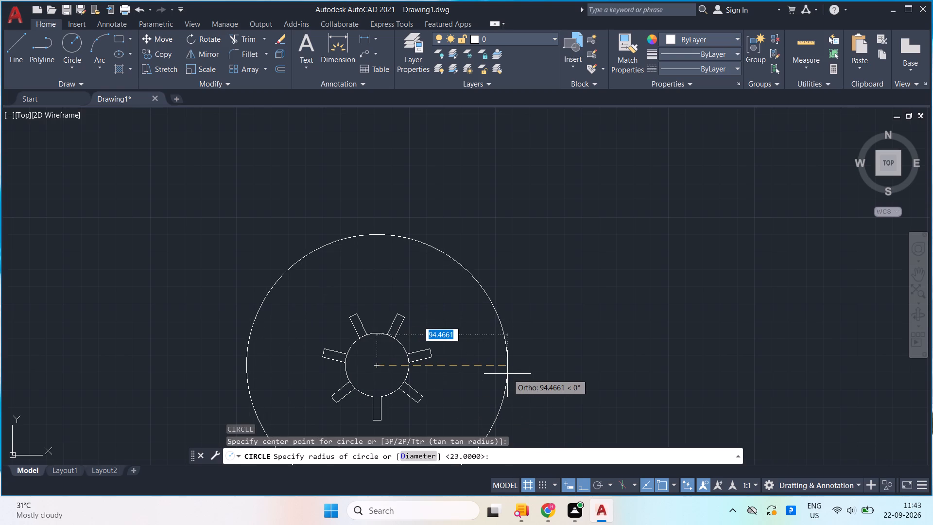
type("65")
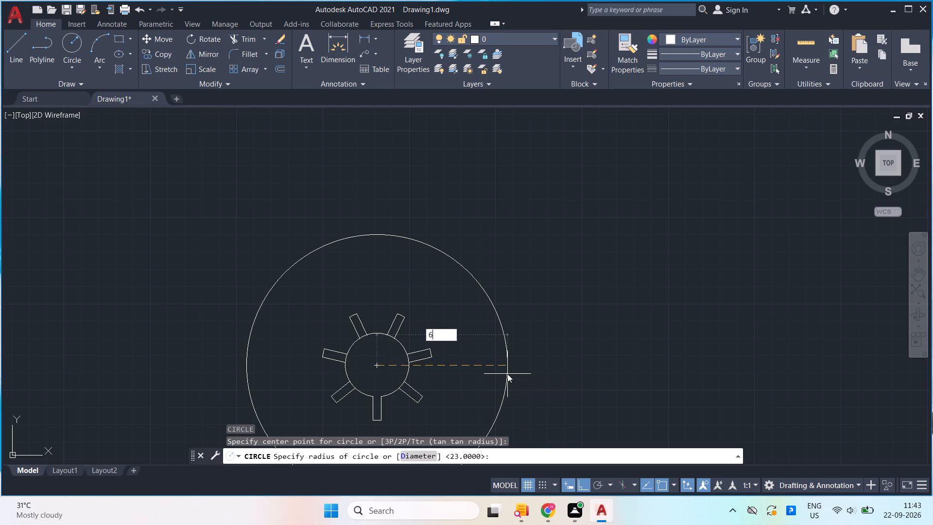
key("Return")
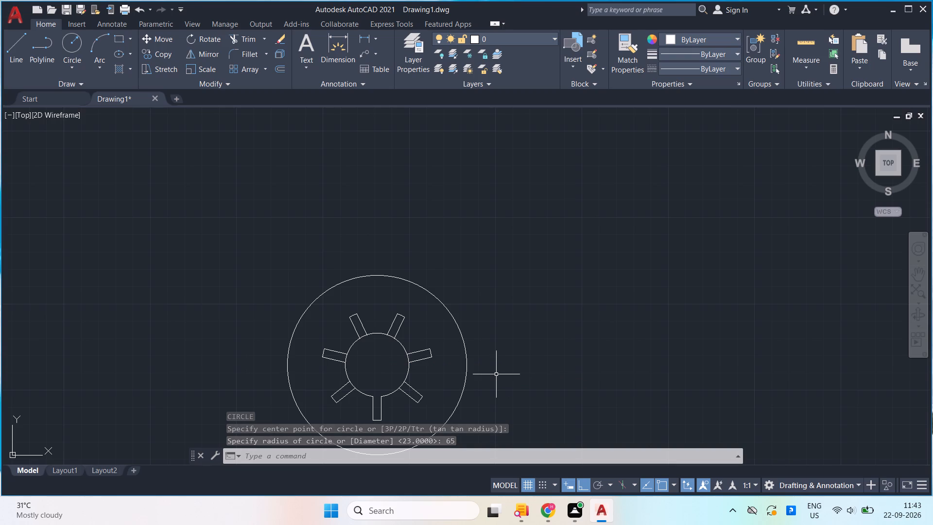
Trim the inner circle's arc segments across the bases of the six radial arms other than the lowest one.
type("tr")
key("Return")
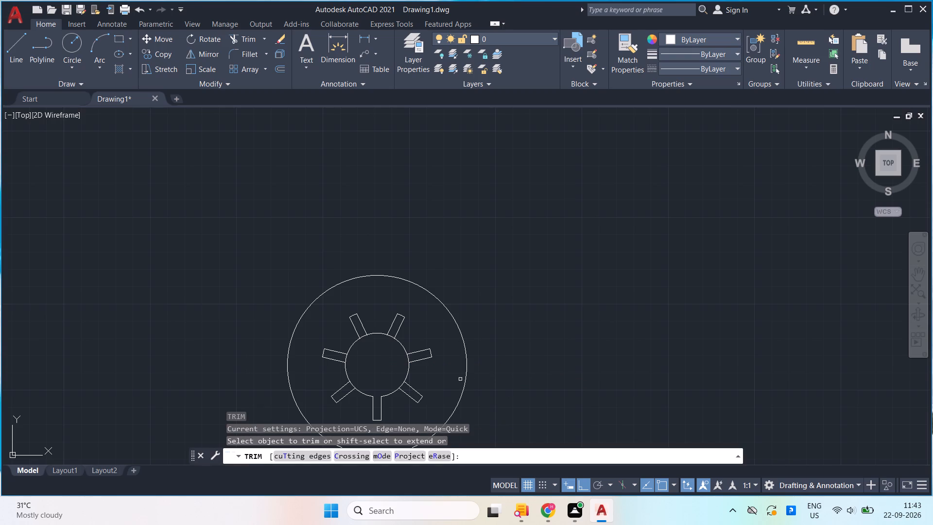
left_click(363, 335)
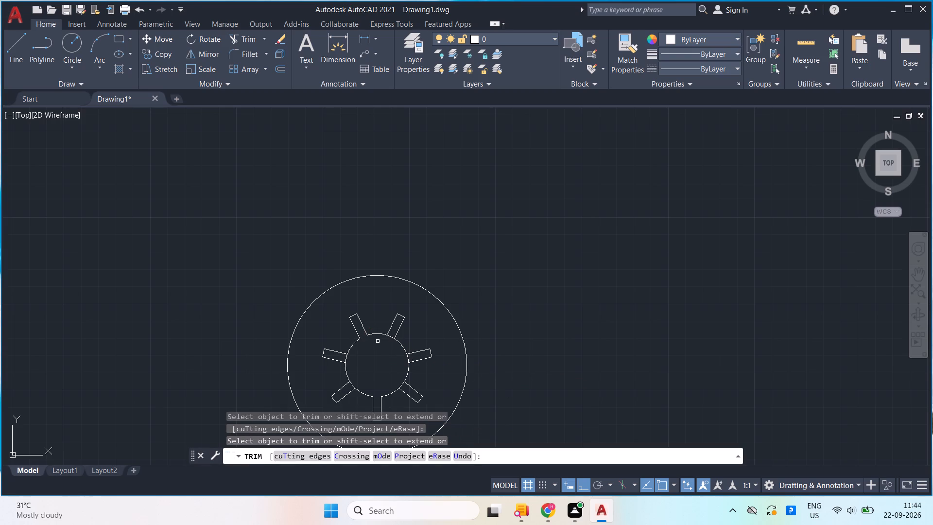
left_click(389, 337)
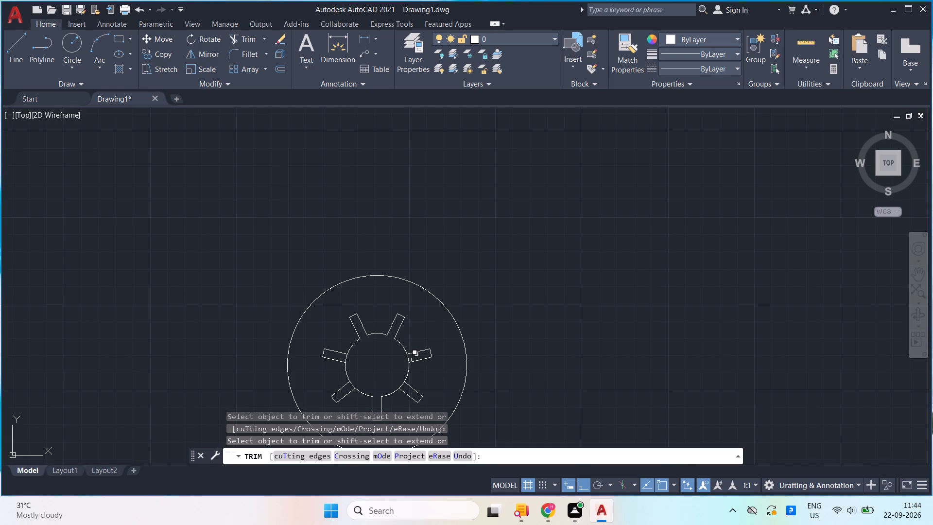
left_click(410, 360)
left_click(438, 405)
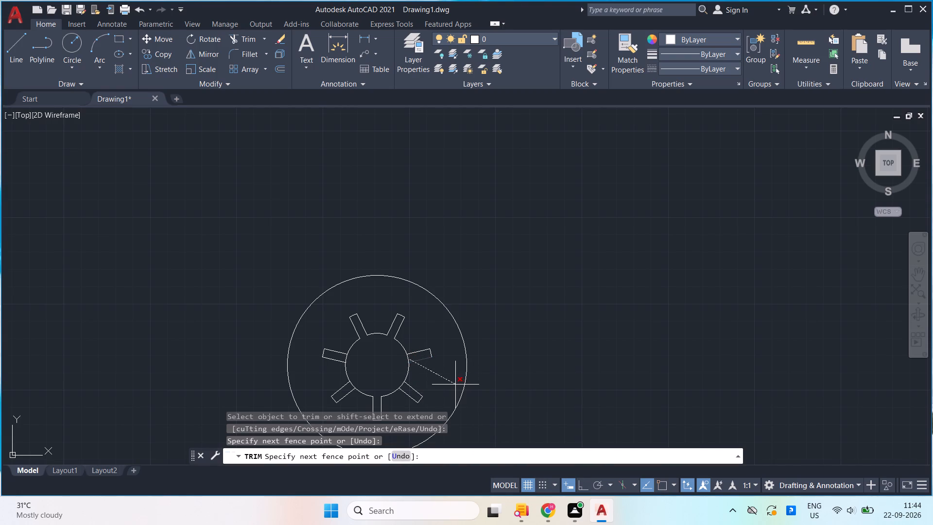
key("Escape")
type("tr")
key("Return")
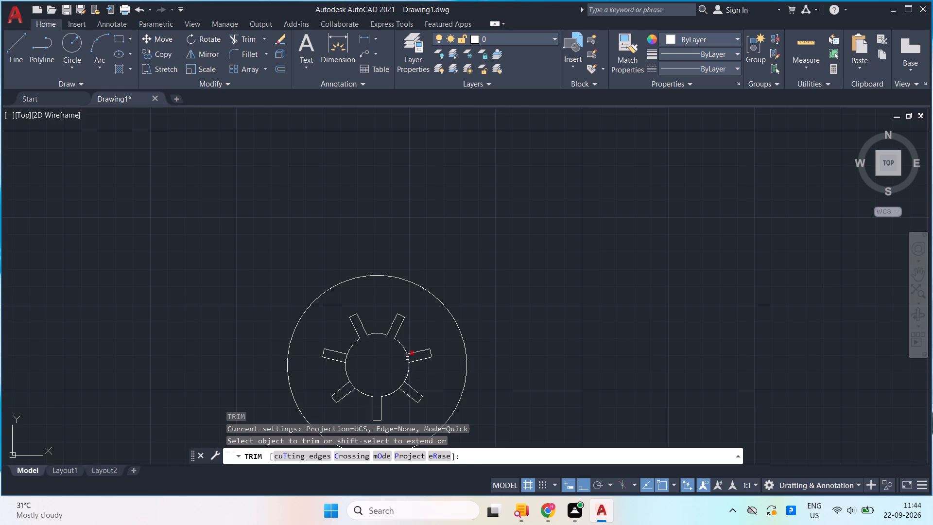
left_click(407, 358)
left_click(403, 385)
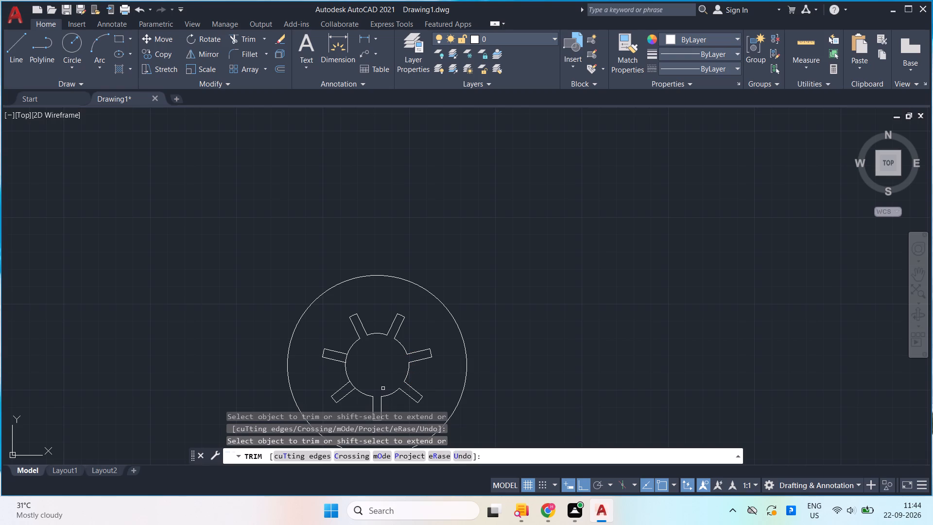
left_click(353, 385)
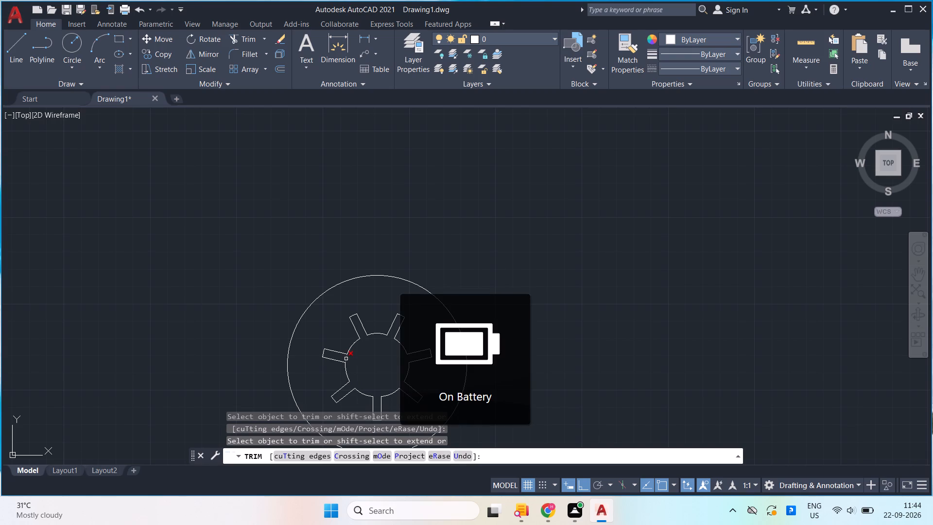
left_click(346, 359)
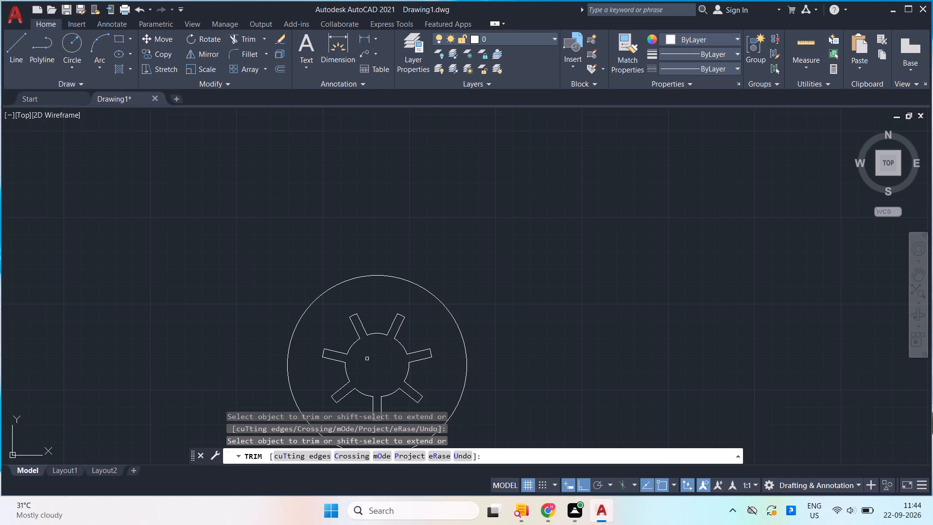
key("Escape")
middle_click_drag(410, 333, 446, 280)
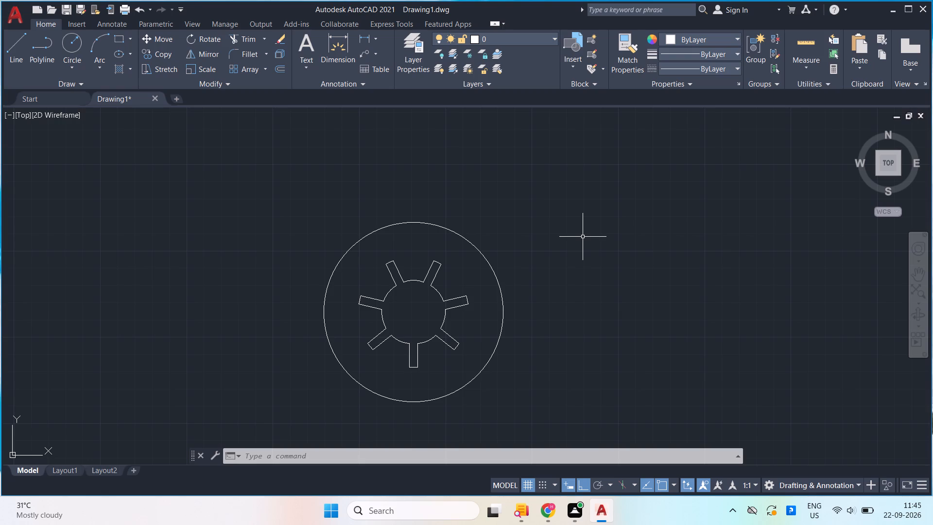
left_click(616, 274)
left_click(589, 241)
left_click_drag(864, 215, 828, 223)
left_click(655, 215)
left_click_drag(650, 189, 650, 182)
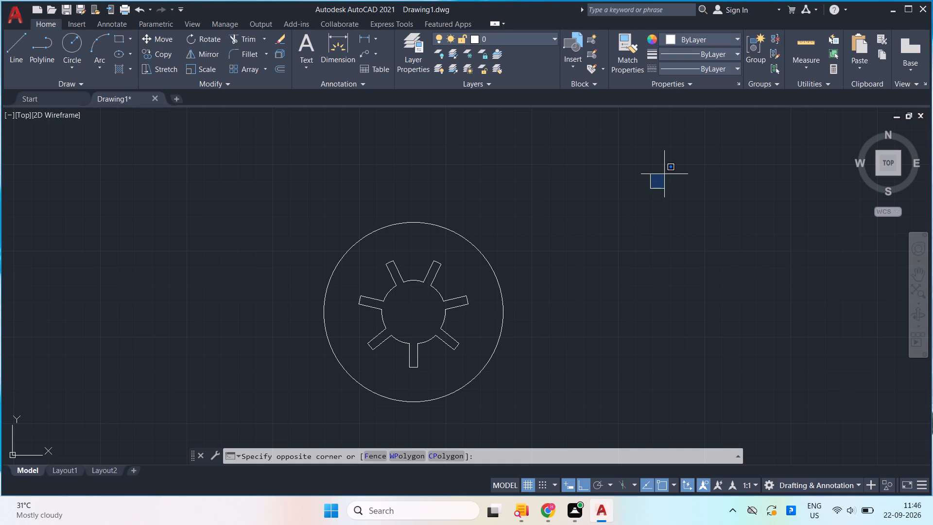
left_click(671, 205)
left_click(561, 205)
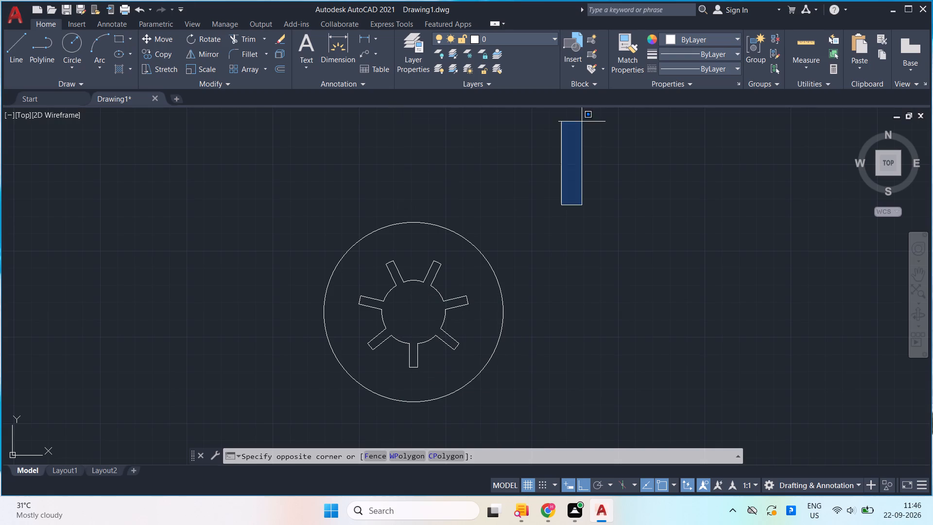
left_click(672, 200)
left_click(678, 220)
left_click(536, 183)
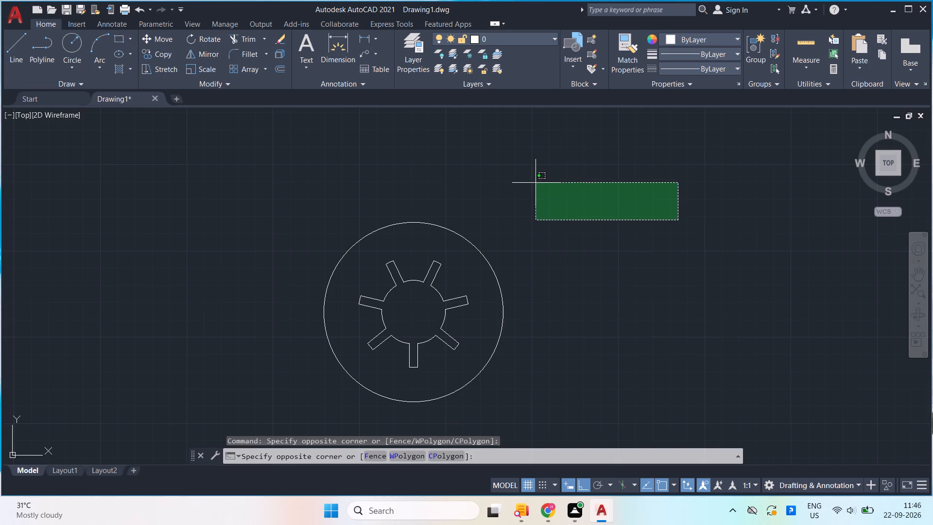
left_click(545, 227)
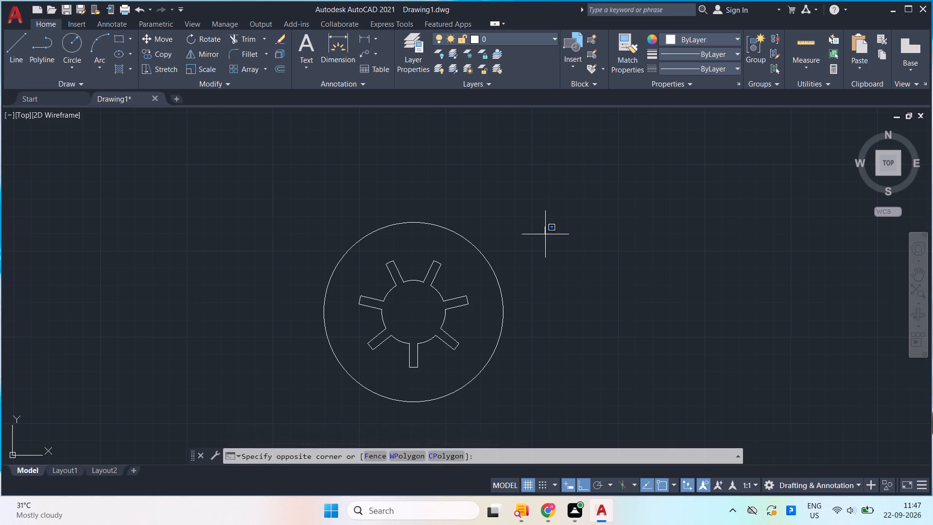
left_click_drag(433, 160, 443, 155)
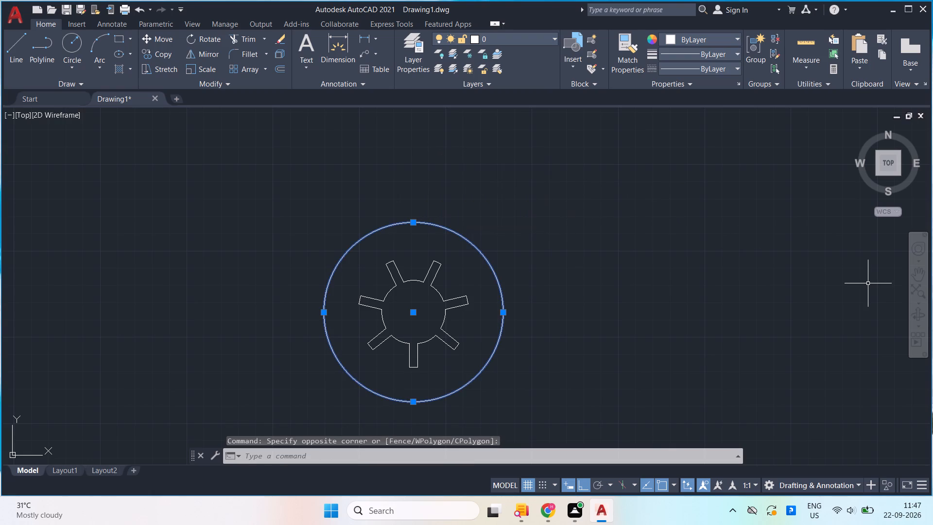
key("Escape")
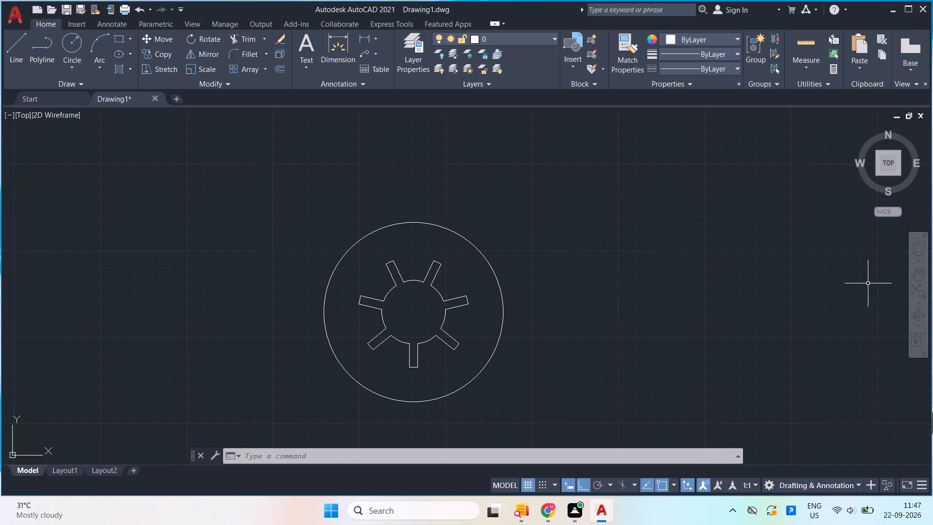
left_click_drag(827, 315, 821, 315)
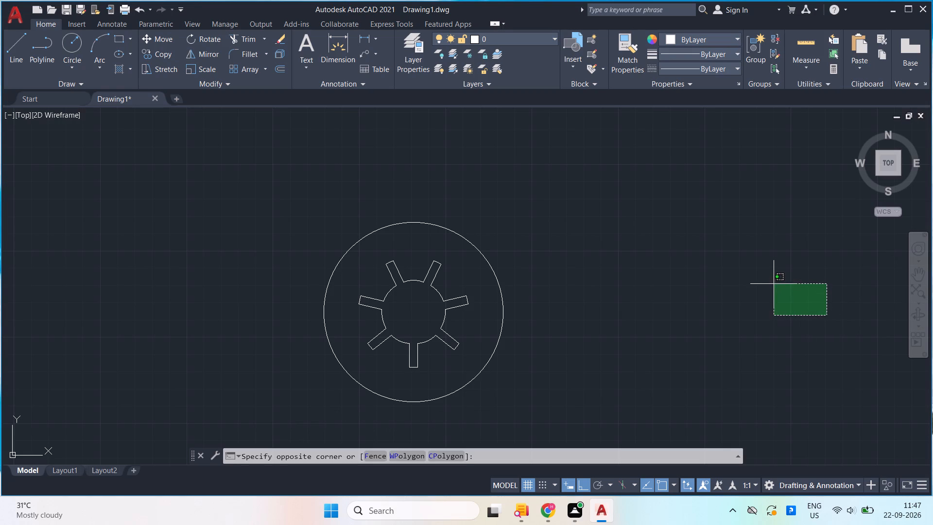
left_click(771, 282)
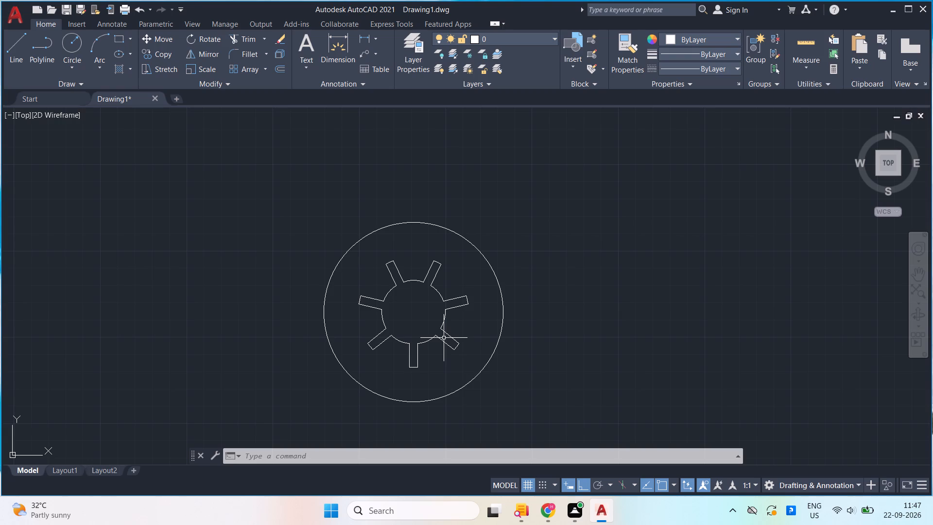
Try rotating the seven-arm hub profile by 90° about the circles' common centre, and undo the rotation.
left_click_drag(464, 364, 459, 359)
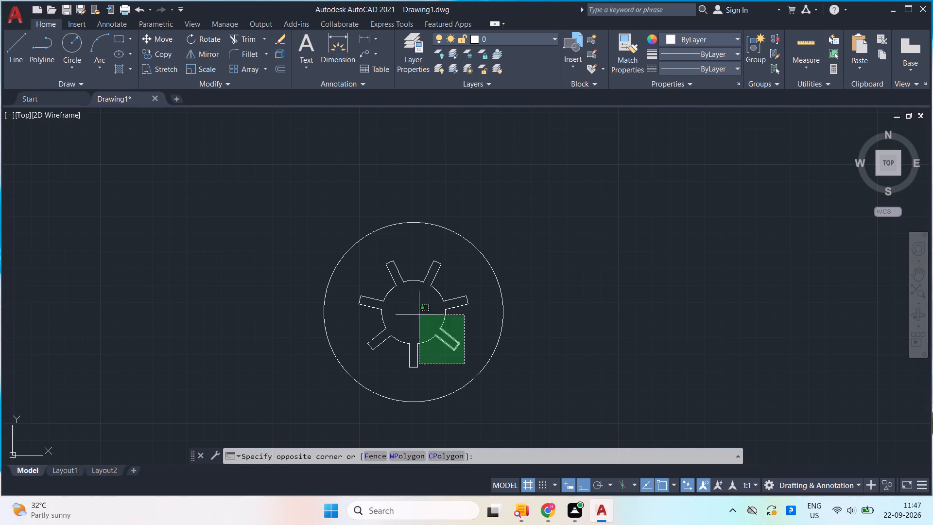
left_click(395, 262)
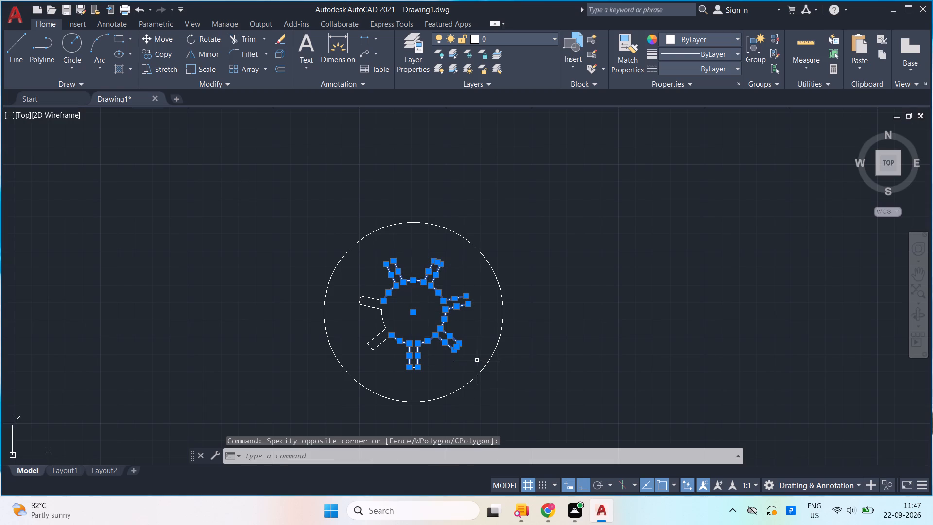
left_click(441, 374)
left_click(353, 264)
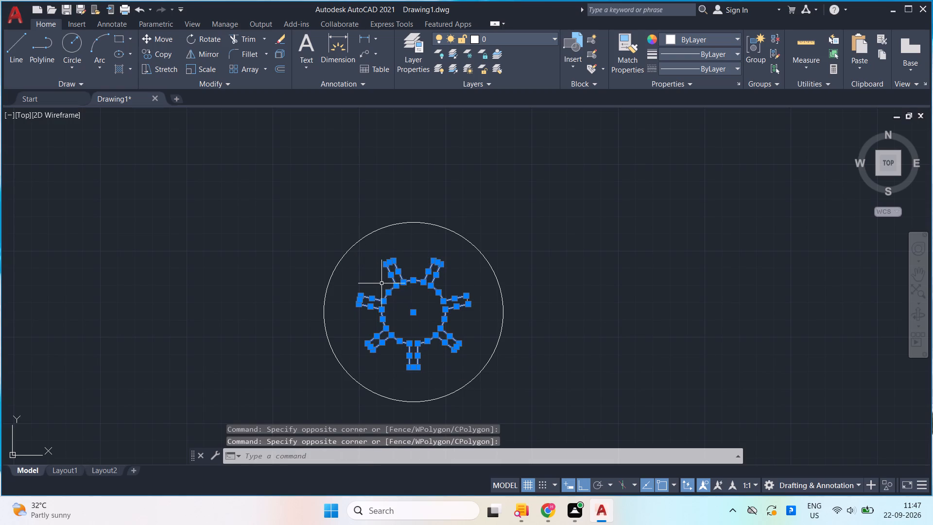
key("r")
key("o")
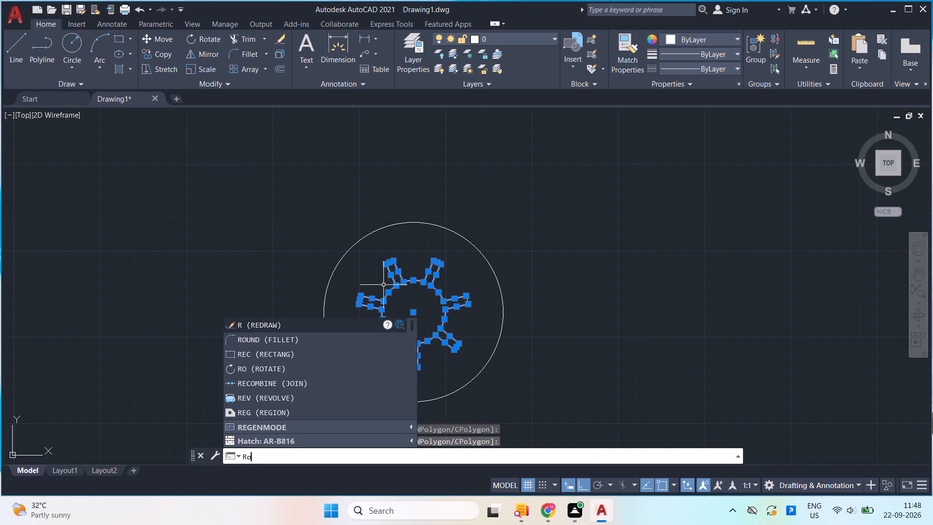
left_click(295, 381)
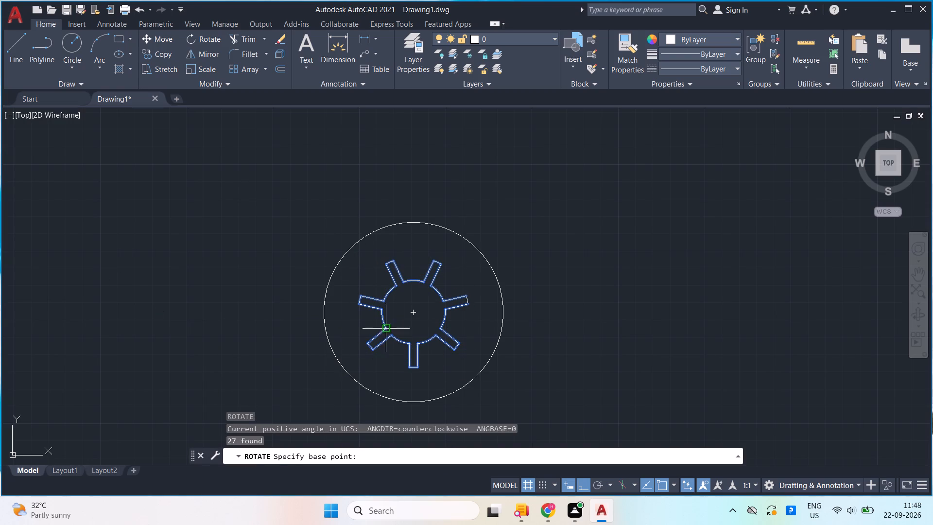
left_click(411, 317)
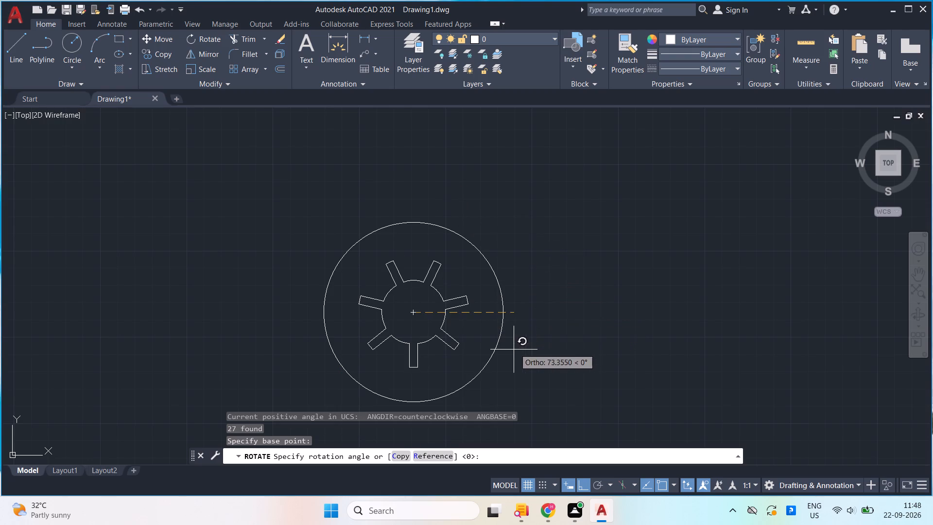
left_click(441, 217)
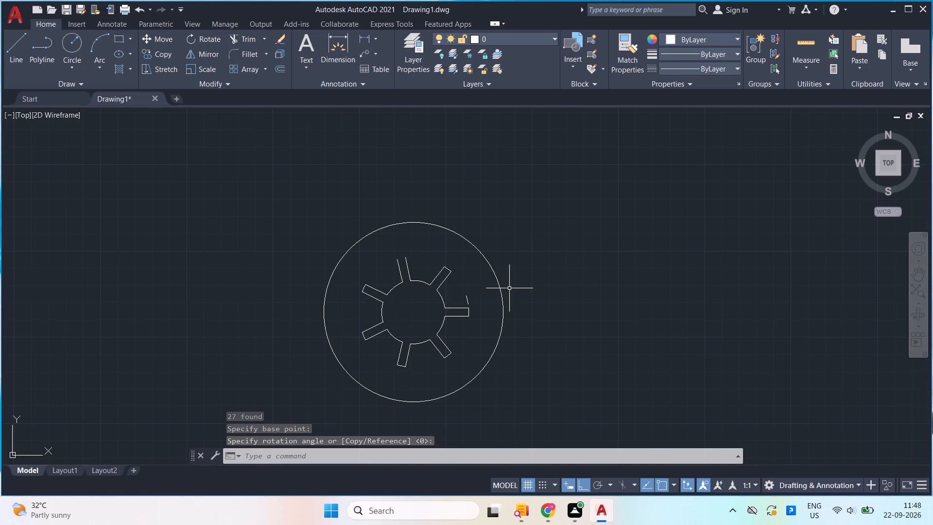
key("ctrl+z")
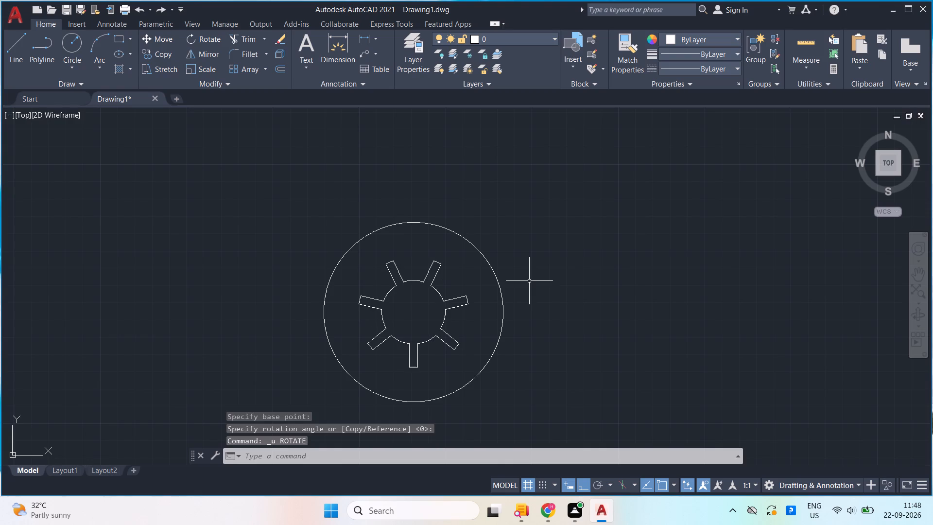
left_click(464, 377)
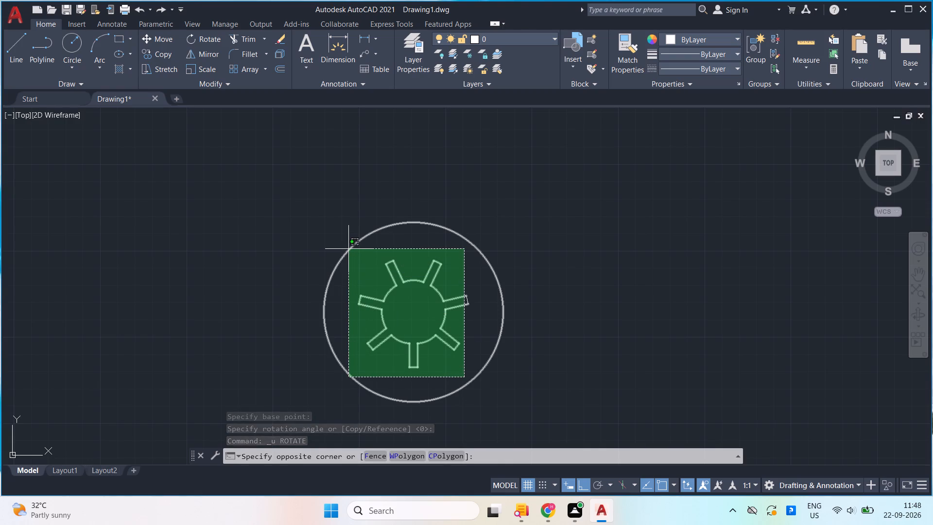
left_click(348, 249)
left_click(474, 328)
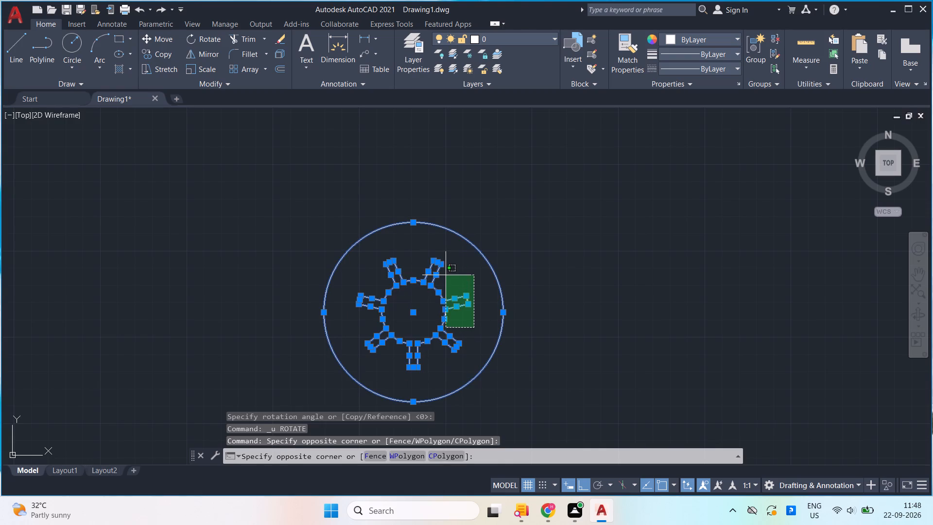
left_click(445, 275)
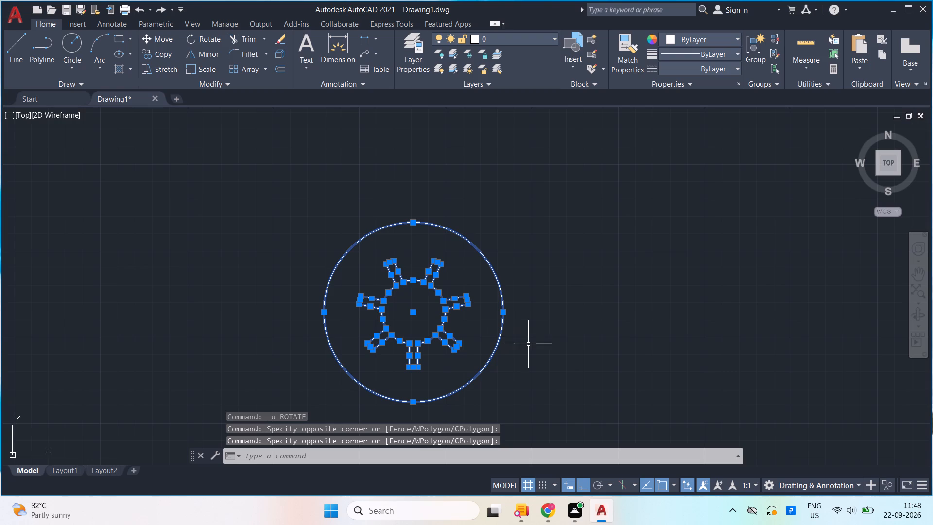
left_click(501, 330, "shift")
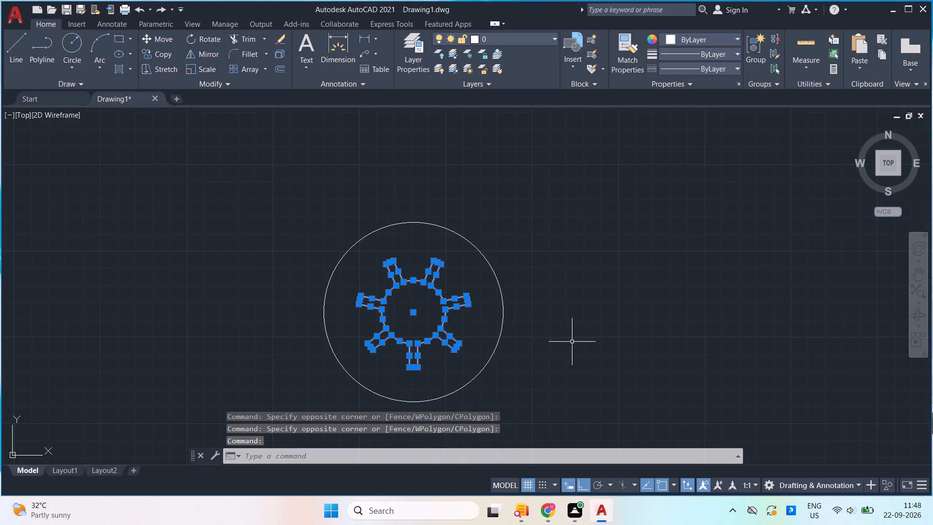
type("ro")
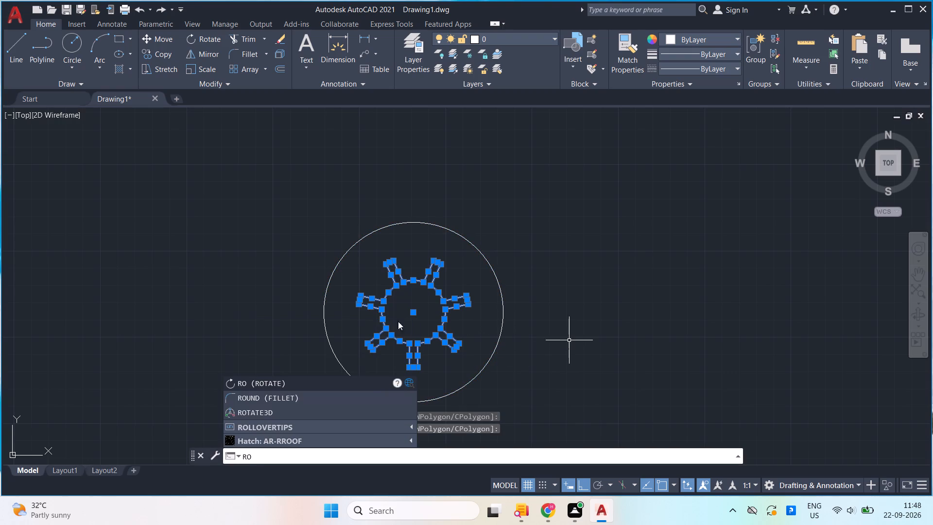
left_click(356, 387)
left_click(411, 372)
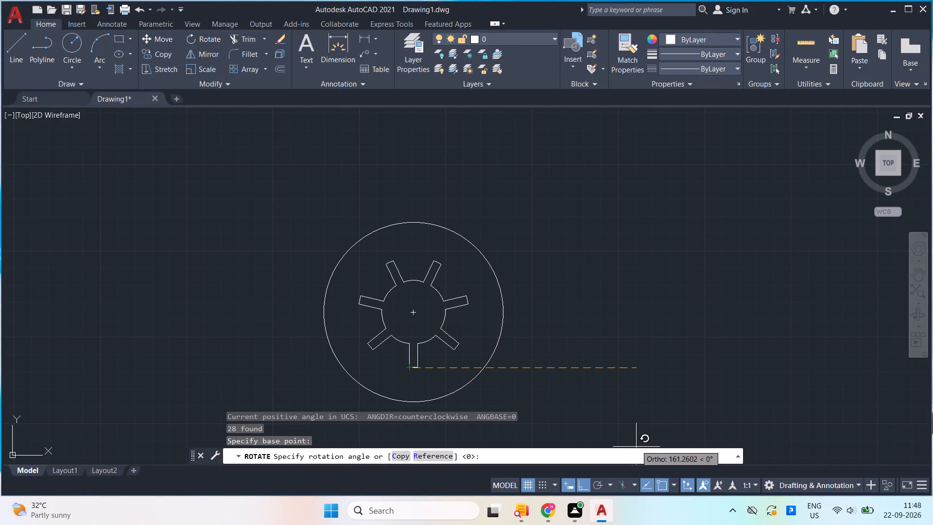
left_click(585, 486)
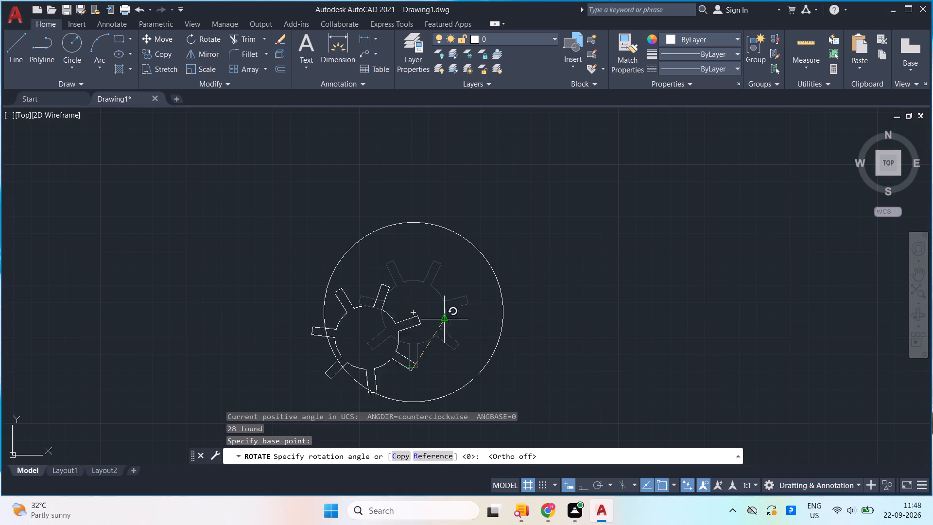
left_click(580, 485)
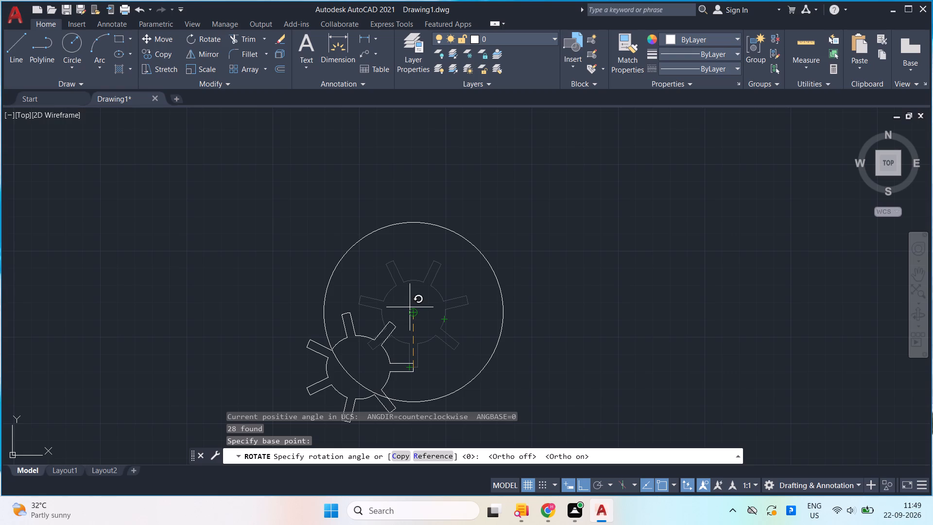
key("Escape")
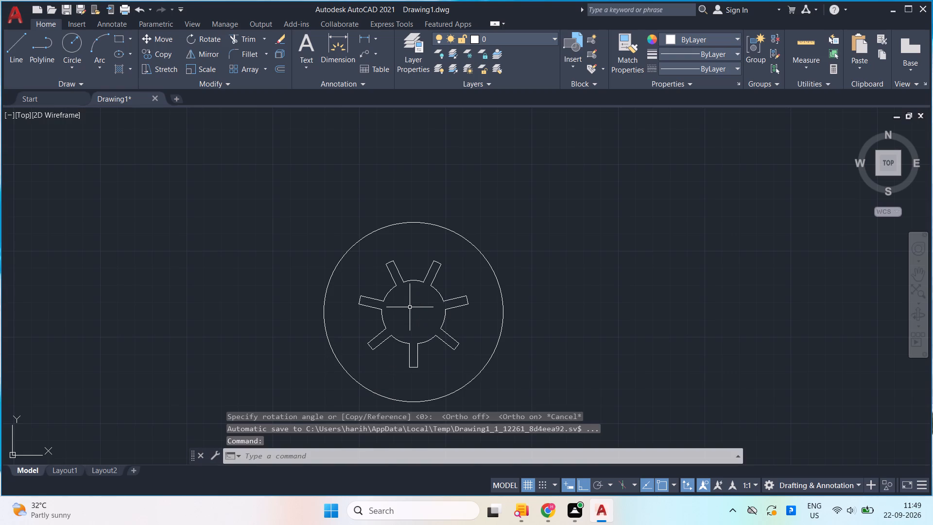
Erase the whole seven-arm hub profile, including the arms' end lines, together with the outer circle.
left_click_drag(473, 352, 466, 345)
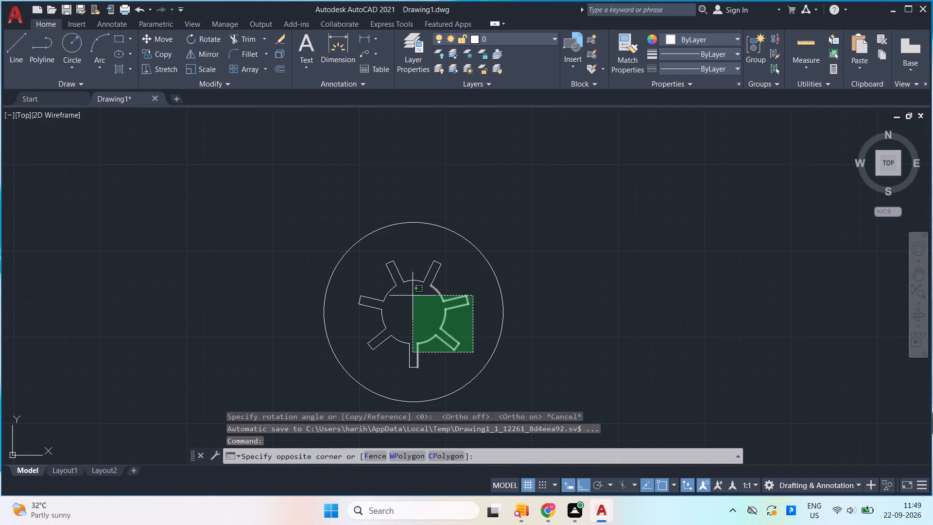
left_click(363, 268)
key("Delete")
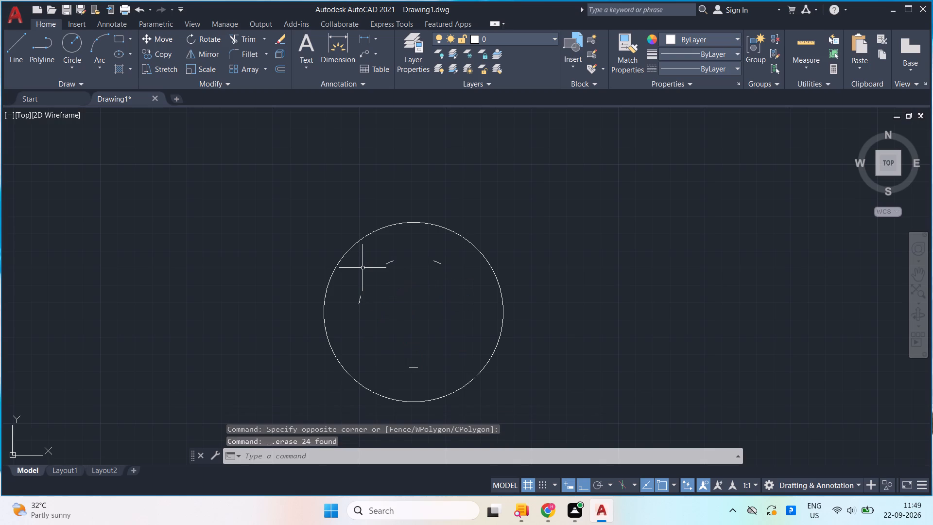
left_click_drag(430, 388, 406, 372)
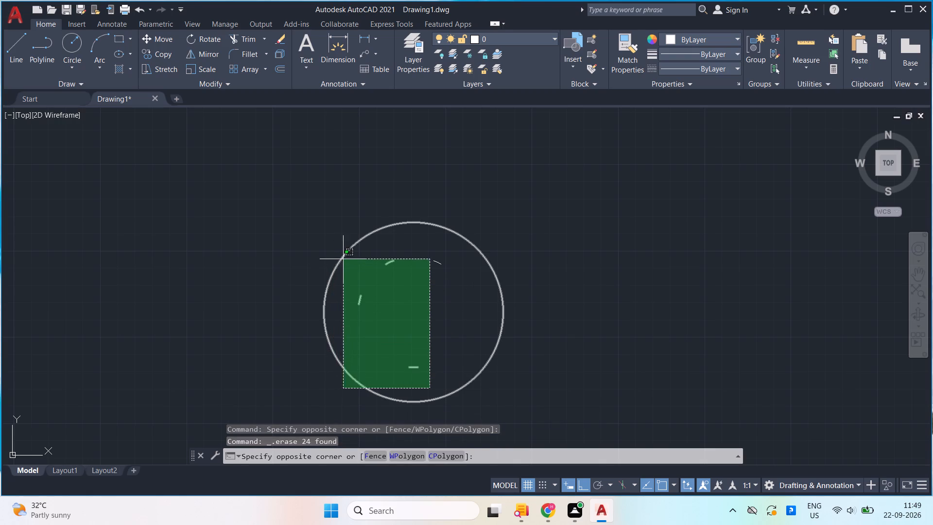
left_click(353, 251)
left_click_drag(447, 277, 441, 270)
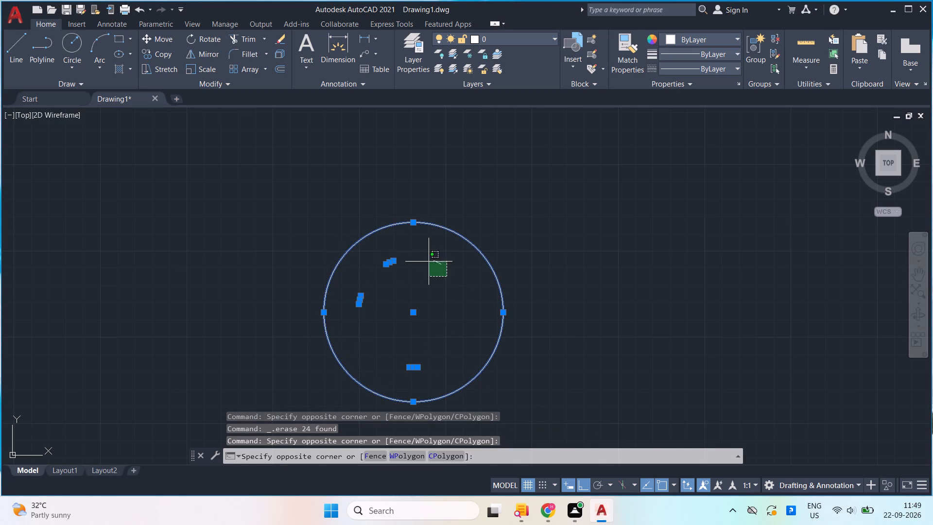
left_click(426, 260)
key("Delete")
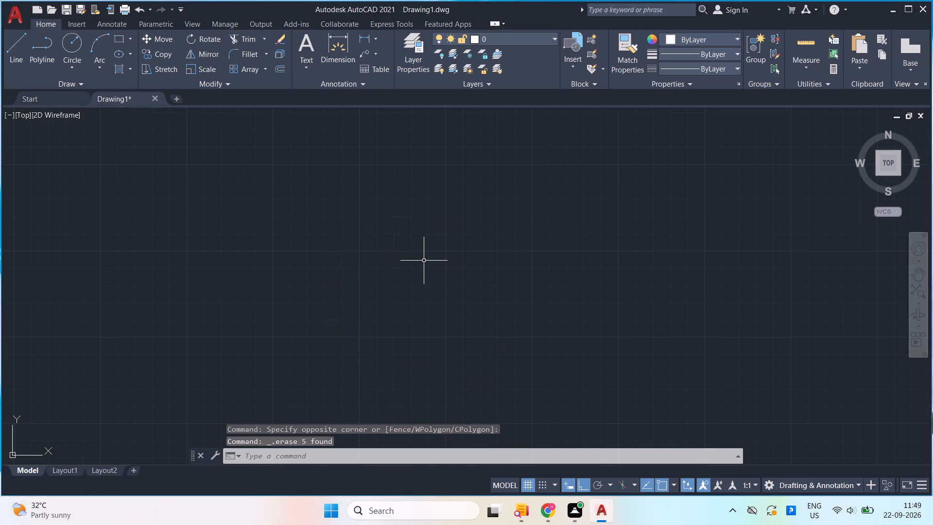
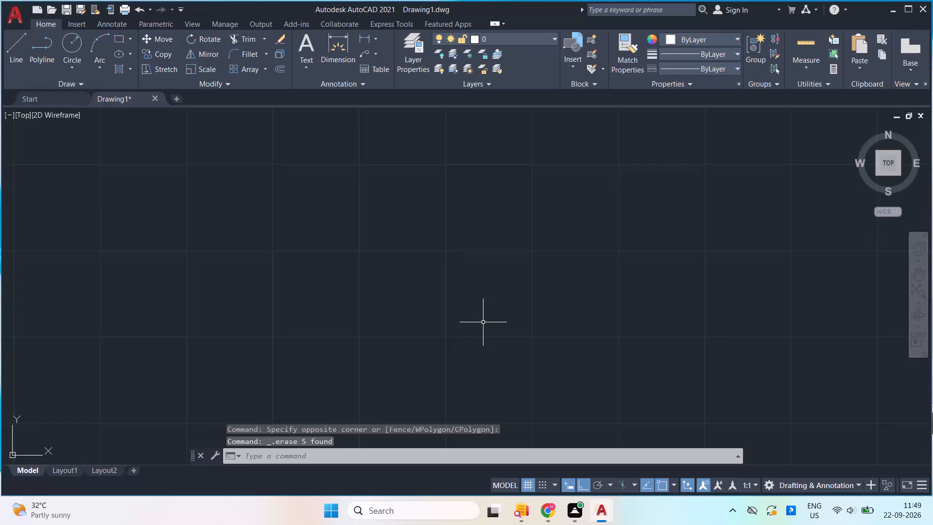
Draw two concentric circles in the empty drawing area, one of radius 40 and one of radius 23.
key("c")
key("Return")
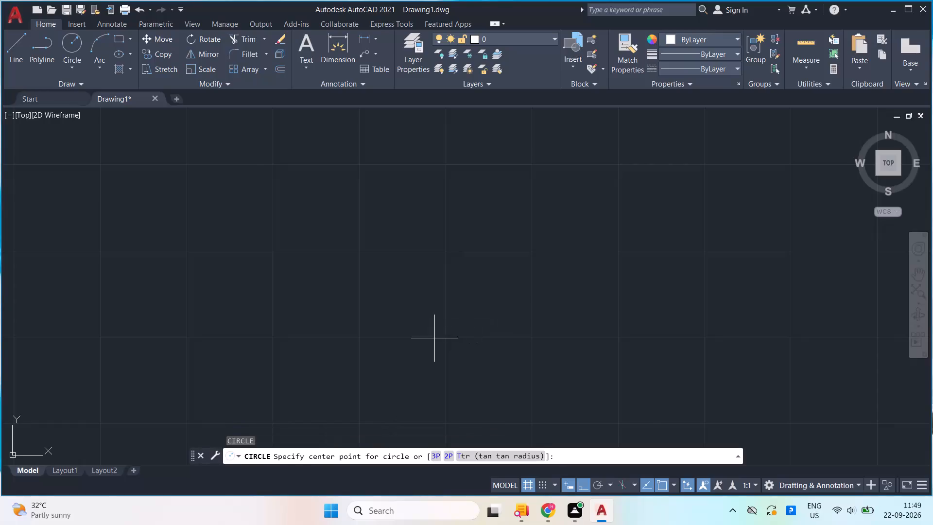
left_click(424, 245)
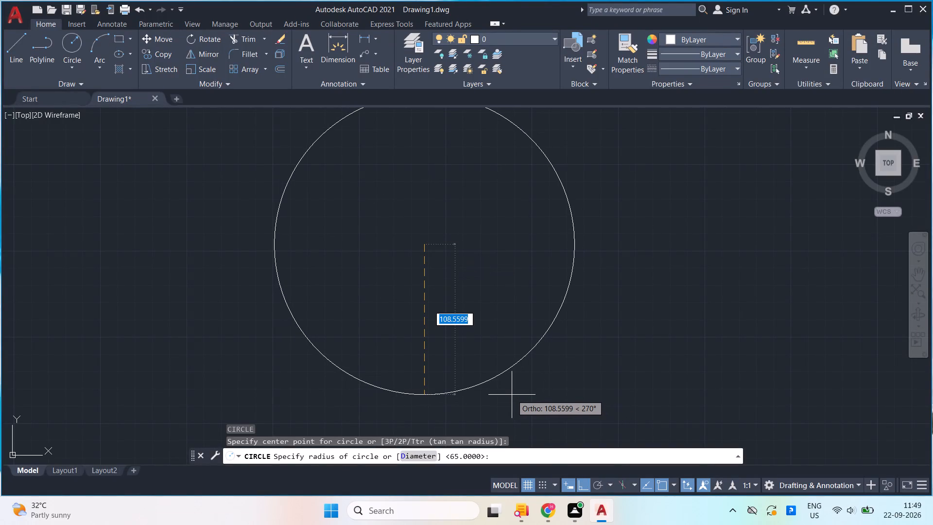
type("40")
key("Return")
key("space")
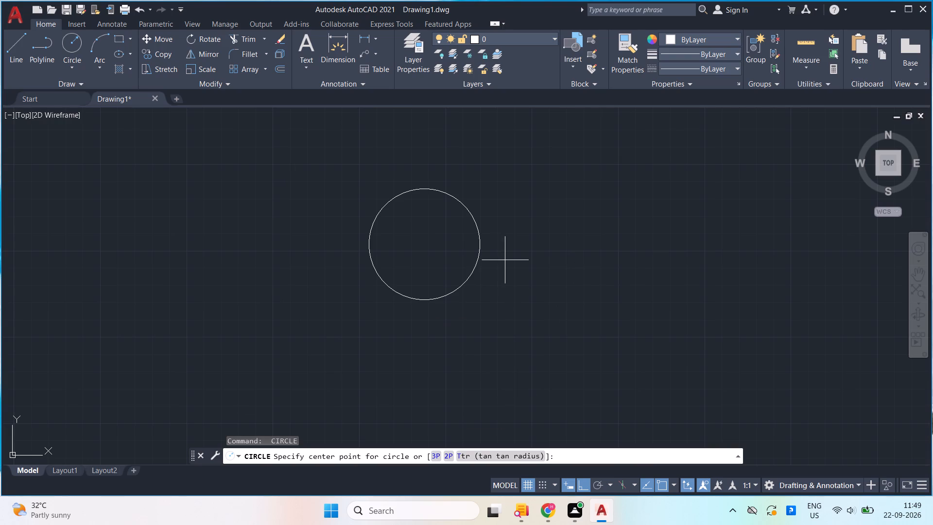
left_click(430, 243)
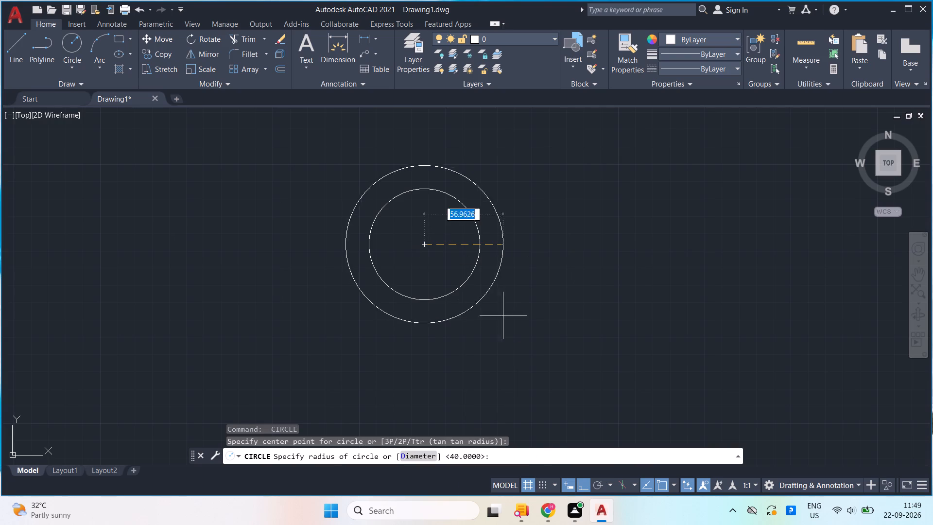
type("23")
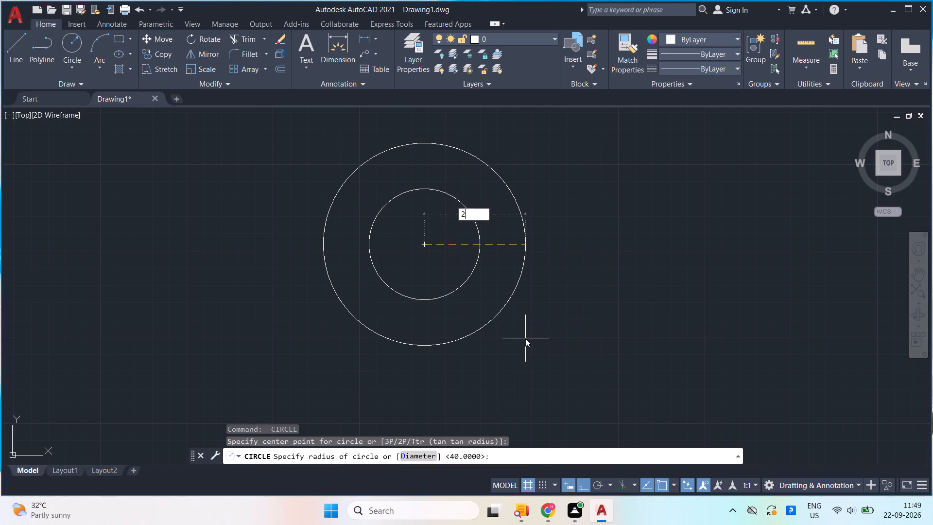
key("Return")
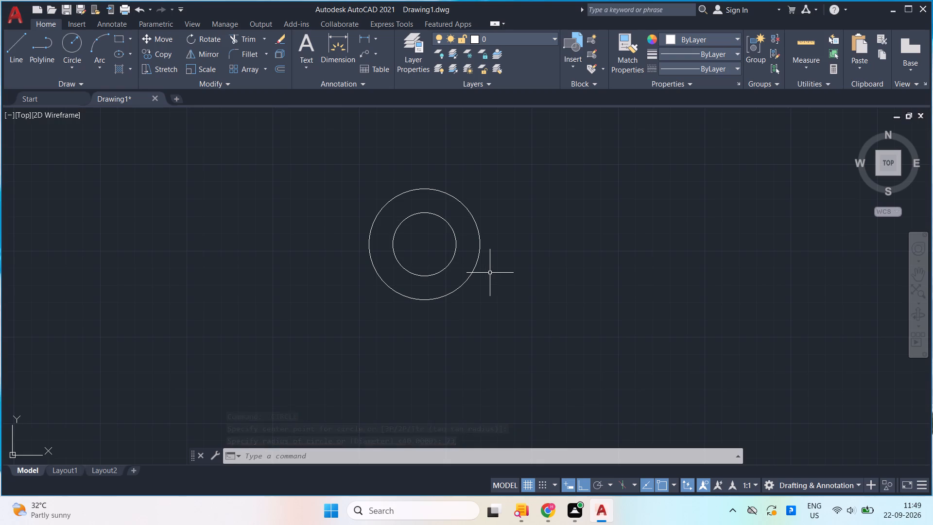
Draw a horizontal line from the inner circle's right quadrant to the outer circle's right quadrant.
key("l")
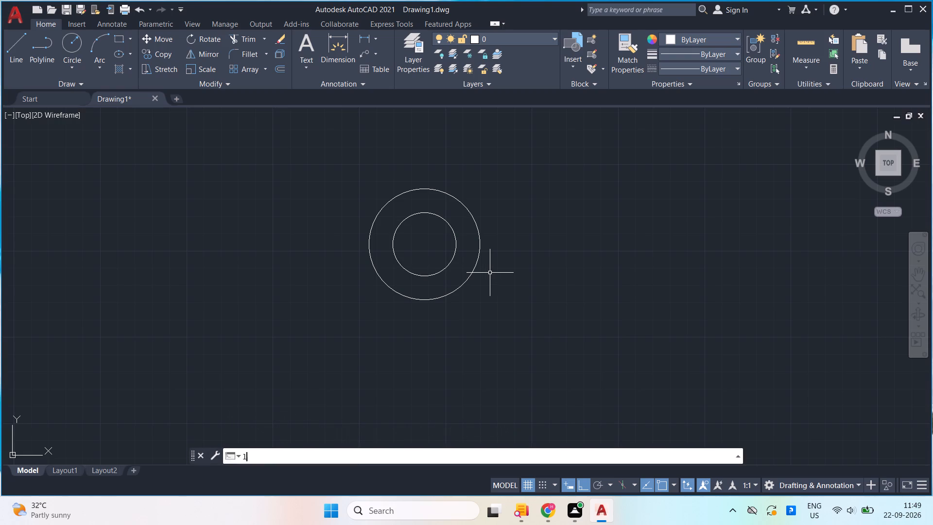
key("Return")
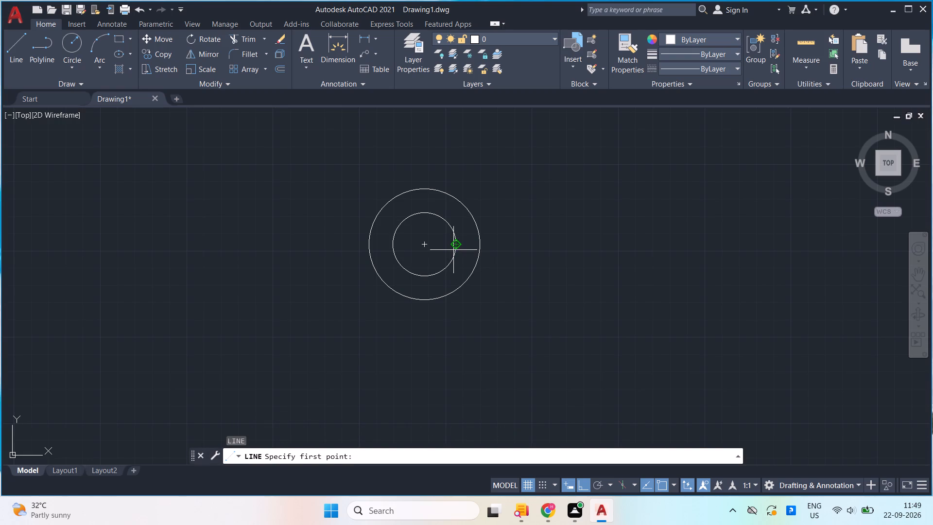
left_click(453, 250)
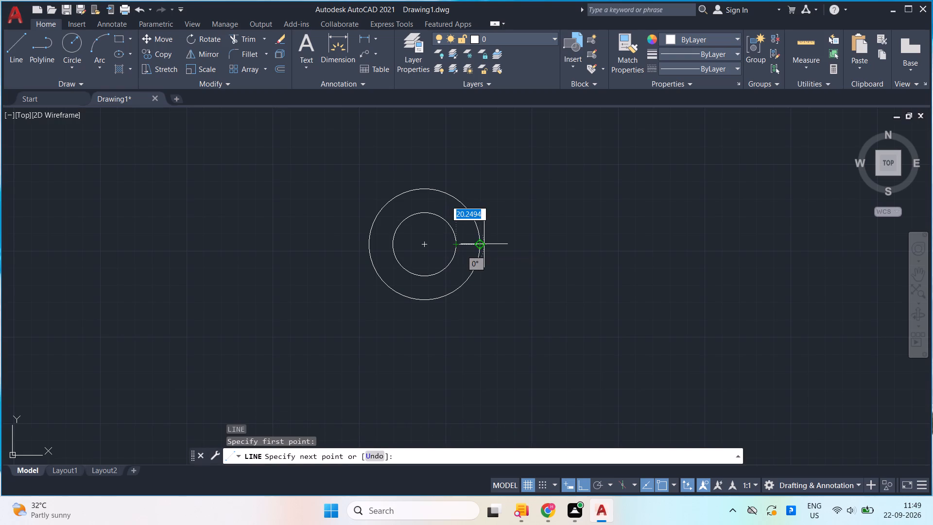
left_click(484, 245)
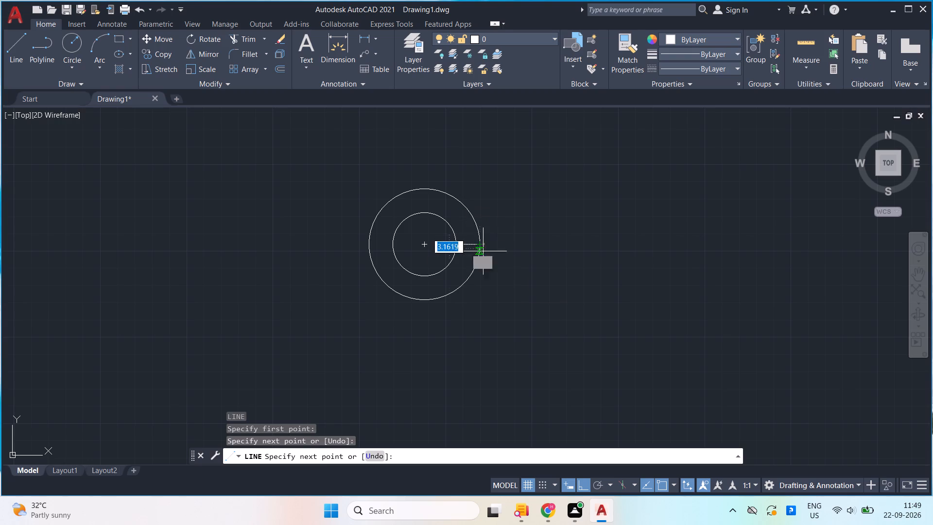
key("space")
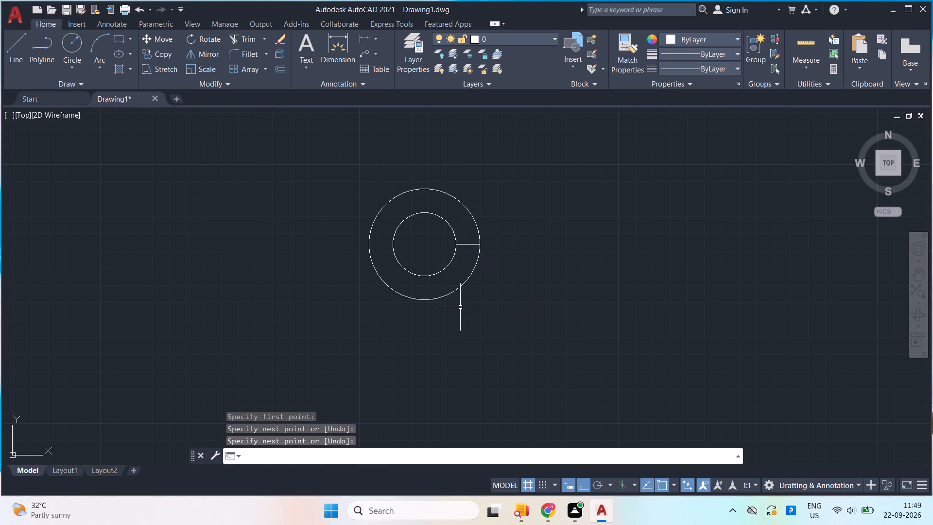
Offset the horizontal line between the circles by 3 to both sides, above and below.
scroll(449, 251, "up", 1)
left_click(477, 257)
left_click(467, 227)
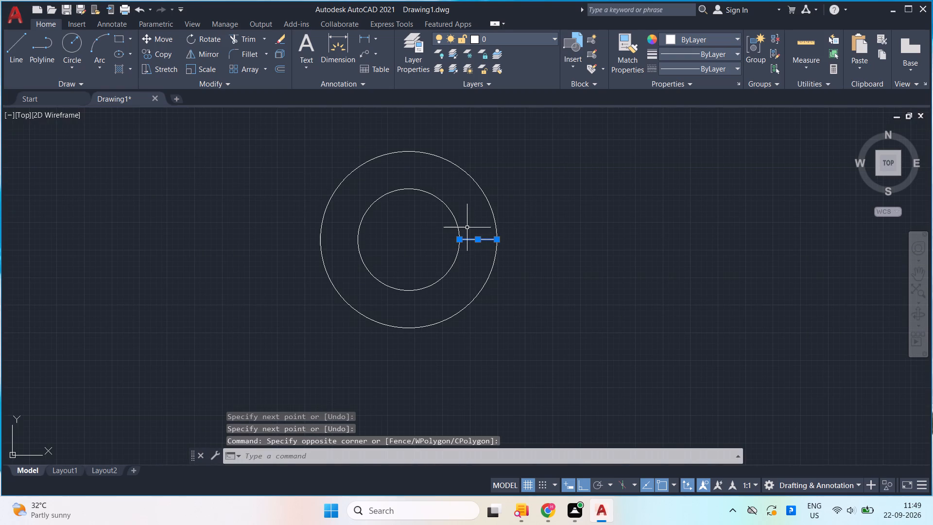
key("o")
key("Return")
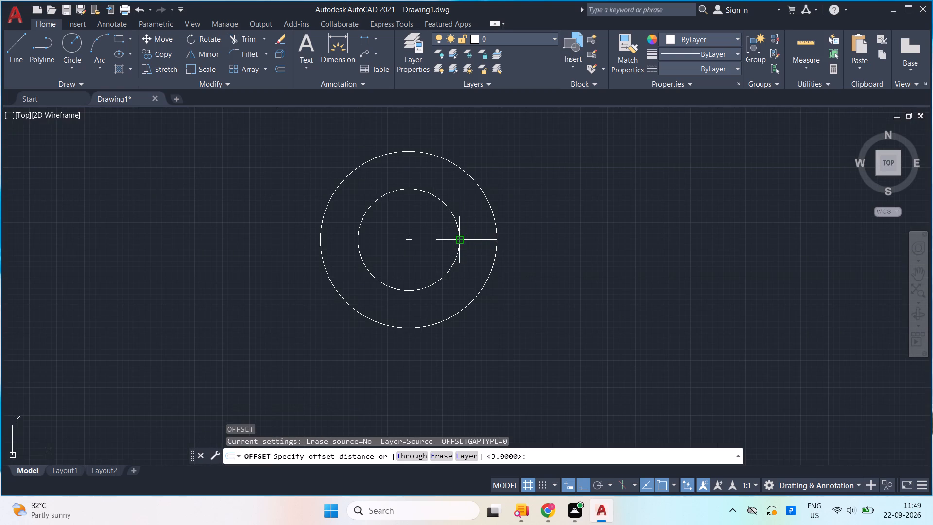
left_click(457, 243)
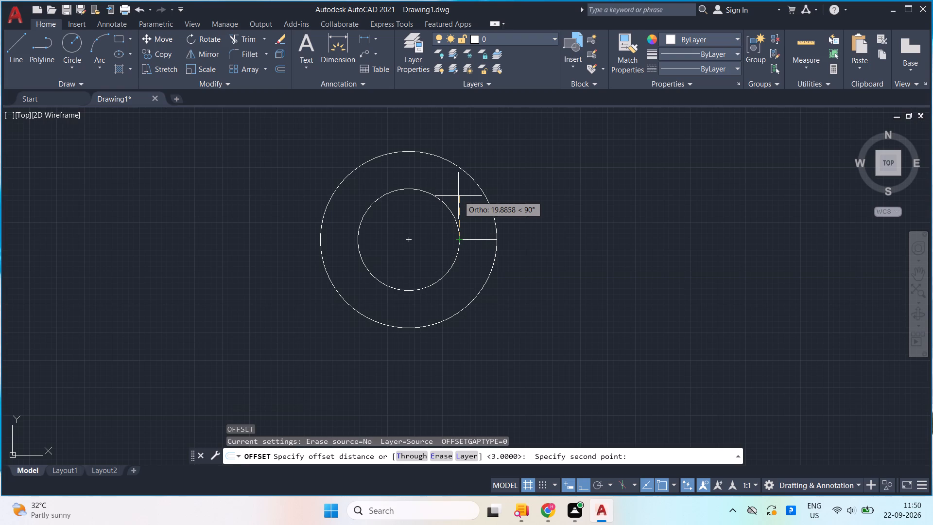
key("3")
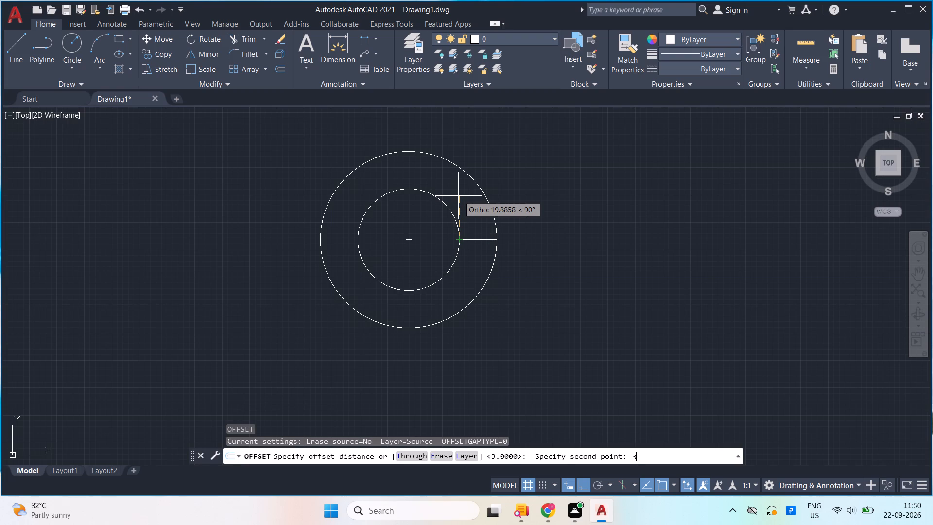
key("Return")
left_click(465, 201)
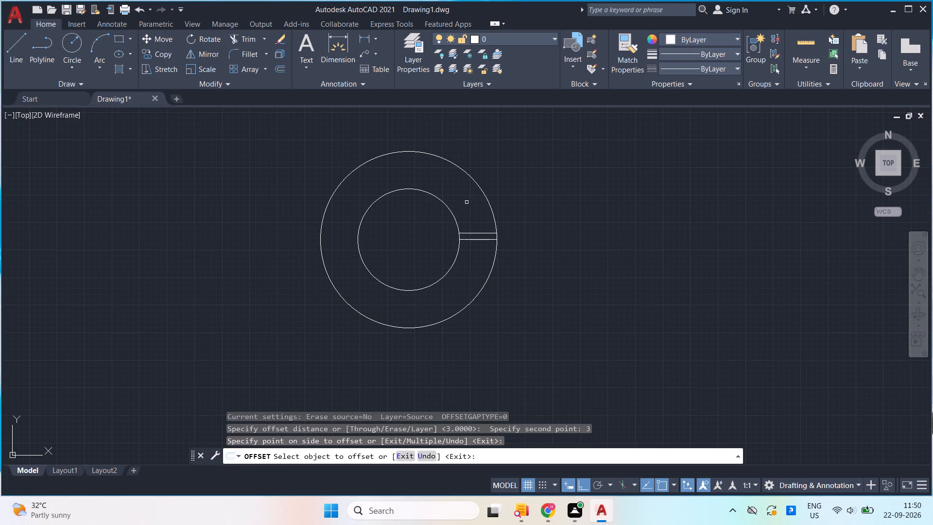
left_click(481, 239)
left_click(486, 264)
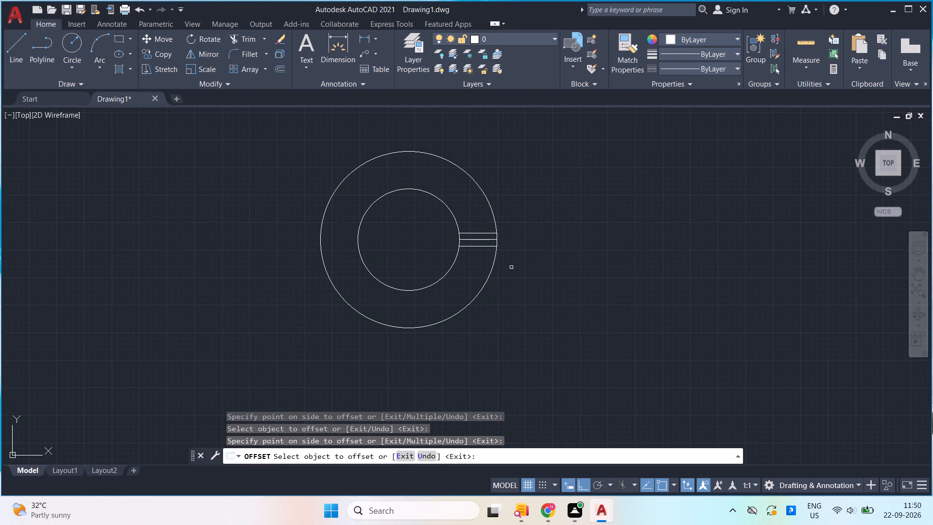
key("Escape")
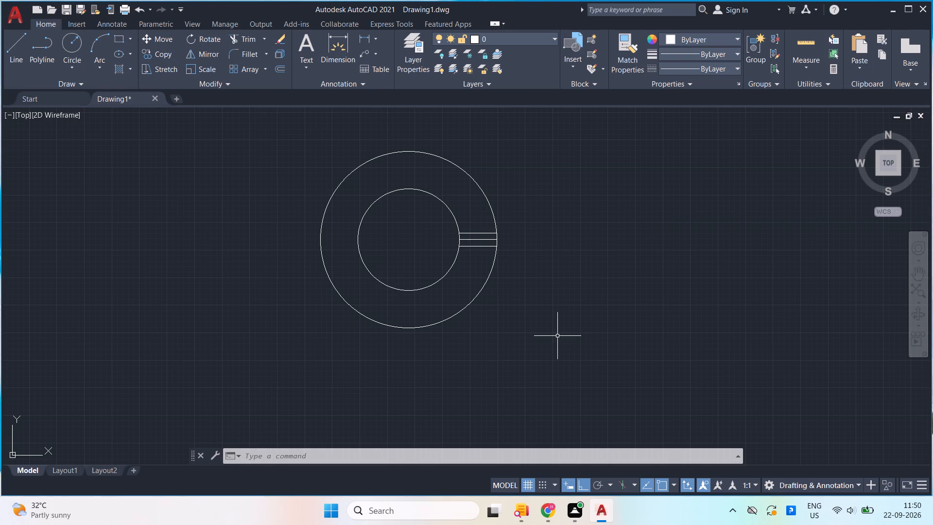
Extend the inner ends of the upper and lower offset lines to the inner circle.
scroll(460, 245, "up", 2)
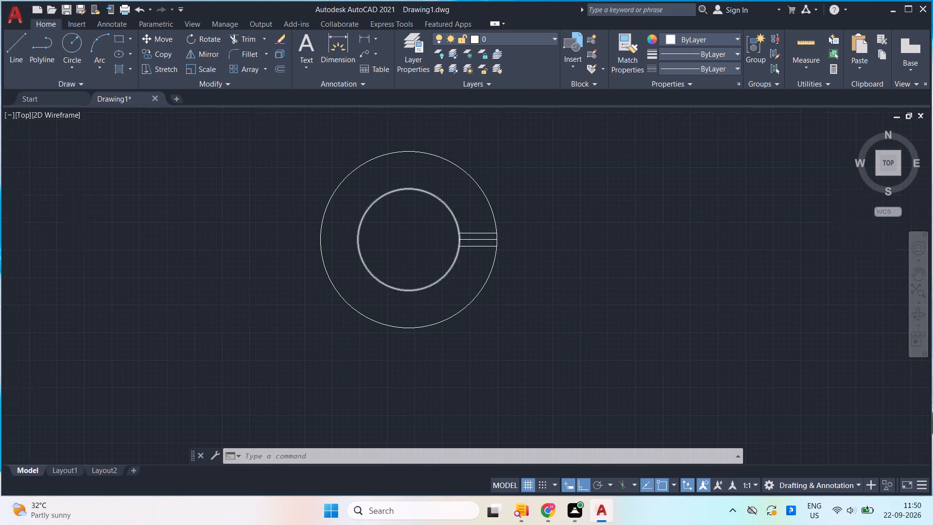
scroll(460, 245, "up", 3)
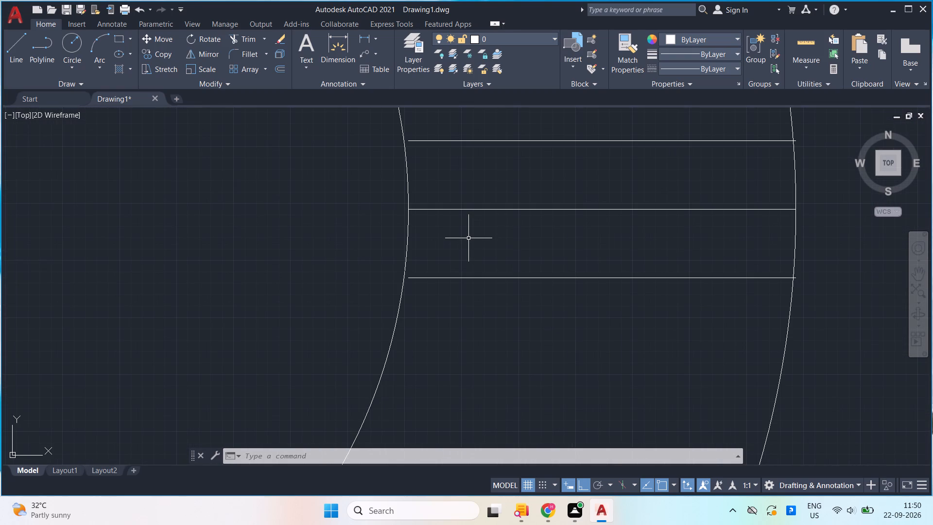
type("ex")
key("Return")
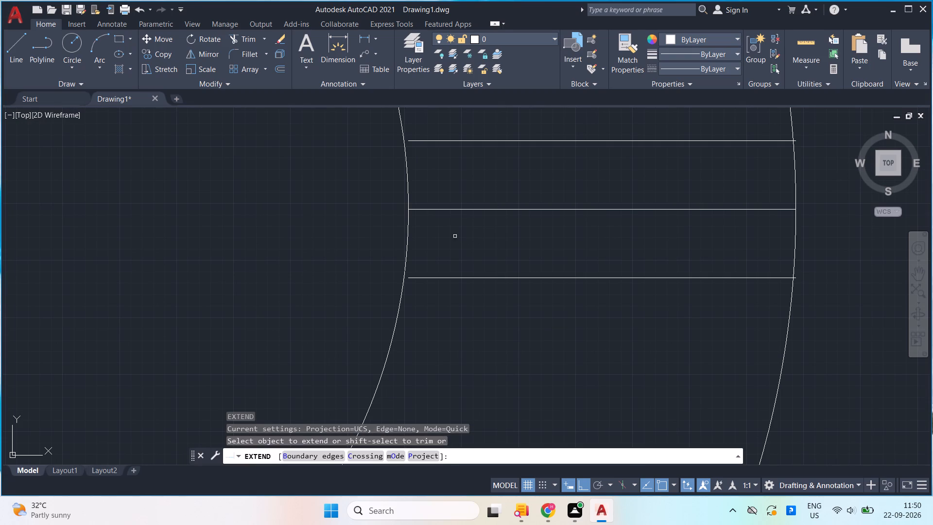
left_click(441, 277)
left_click(443, 140)
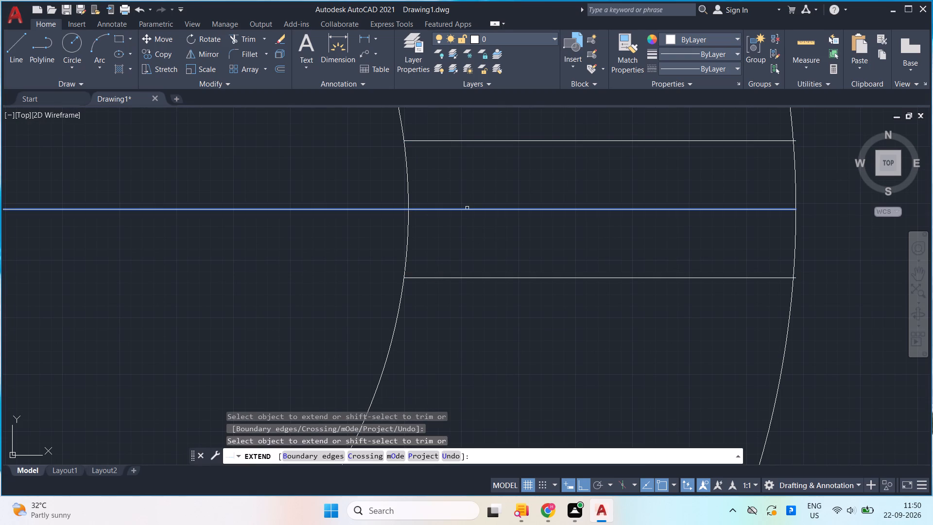
key("Escape")
Trim the ends of the two offset lines that project beyond the outer circle.
type("tr")
key("Return")
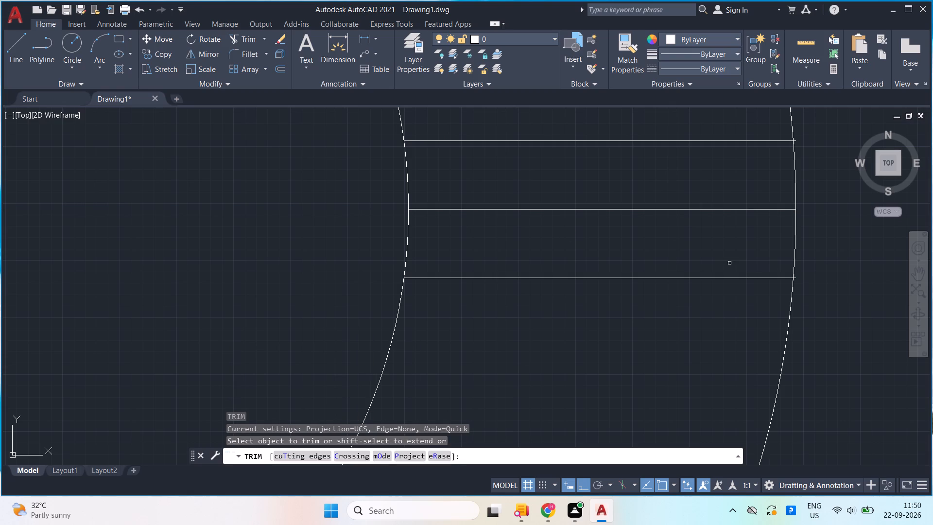
scroll(810, 280, "up", 3)
left_click(744, 272)
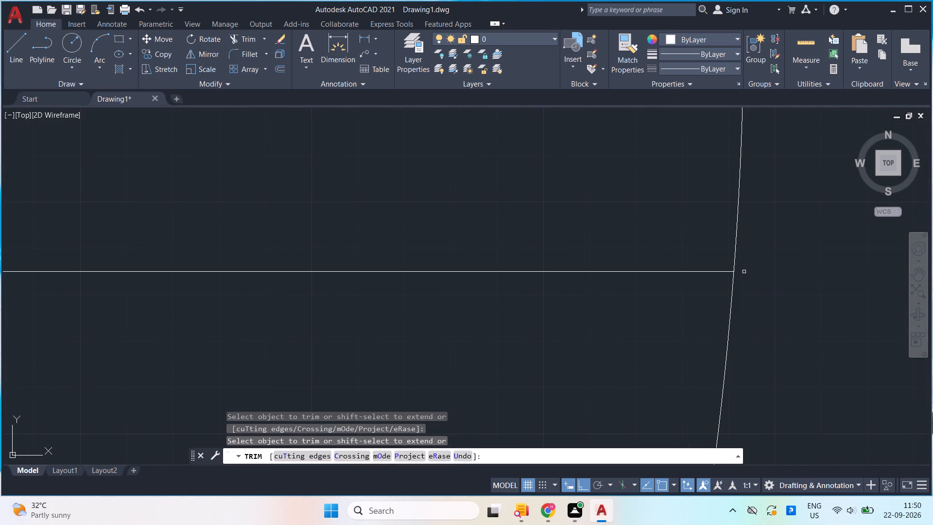
scroll(745, 276, "down", 5)
scroll(748, 215, "up", 4)
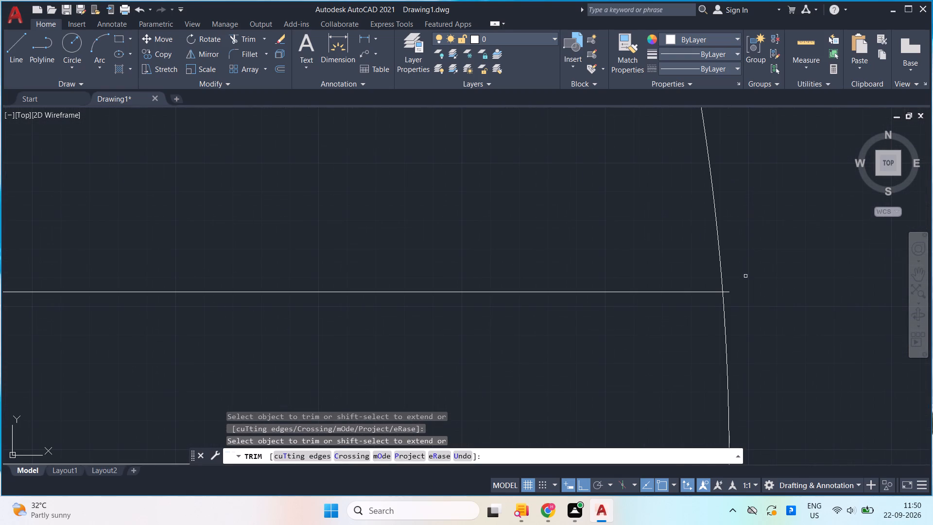
left_click(730, 292)
scroll(738, 292, "down", 5)
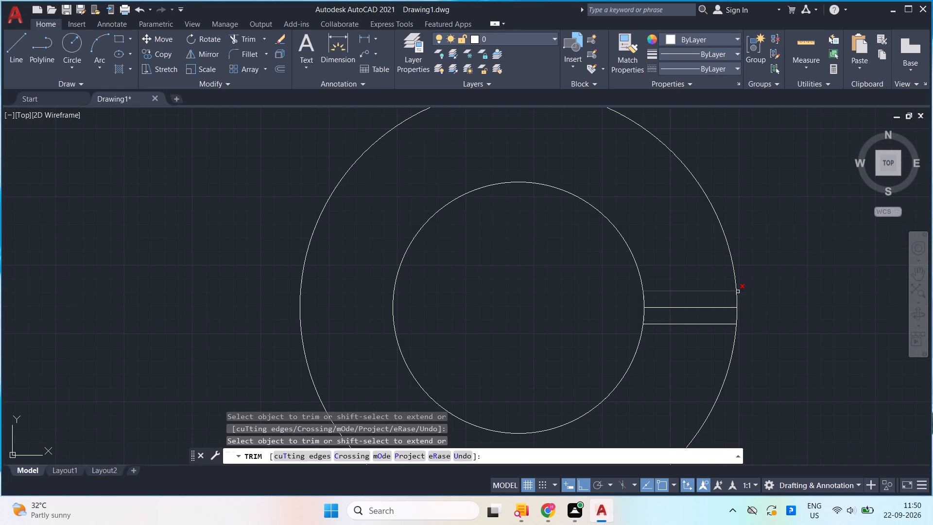
key("Escape")
Erase the middle horizontal line between the two offset lines.
left_click(711, 308)
key("Delete")
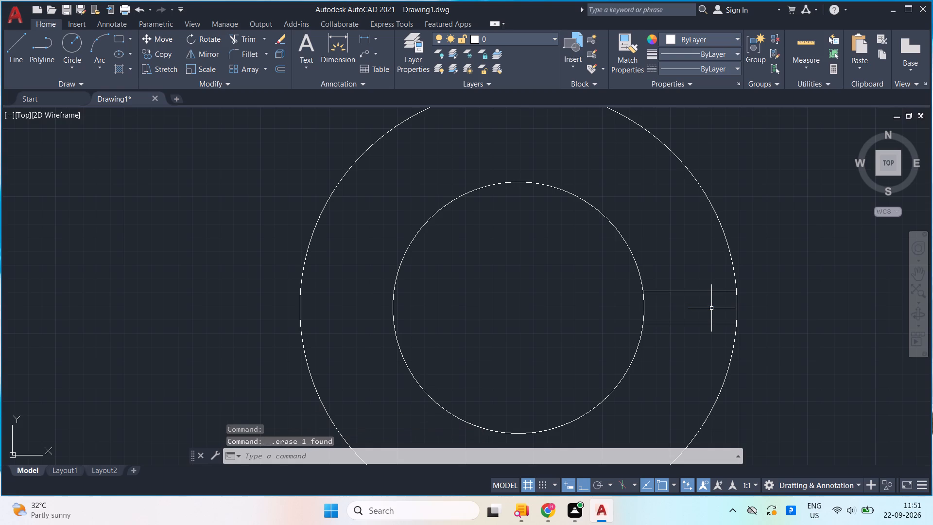
Trim the inner circle's arc segment between the two arm lines.
type("tr")
key("Return")
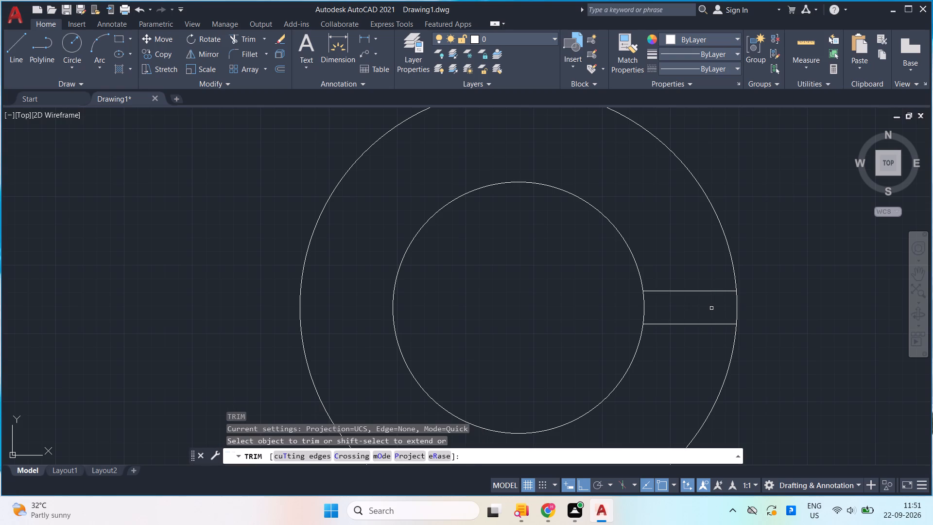
left_click(643, 307)
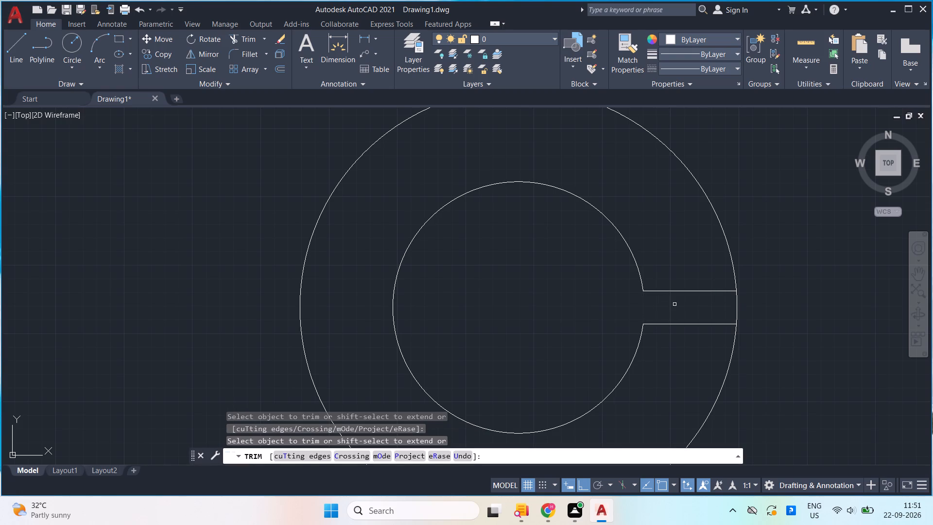
scroll(681, 306, "down", 1)
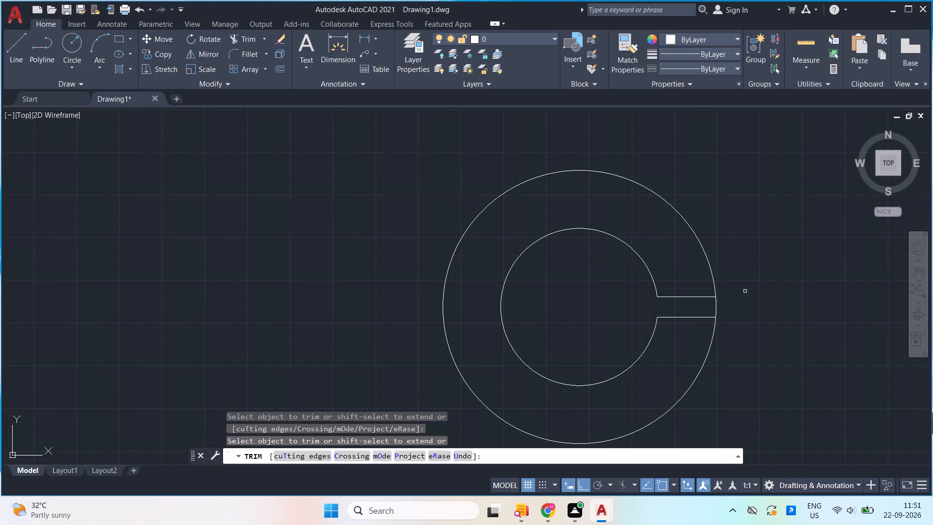
key("Escape")
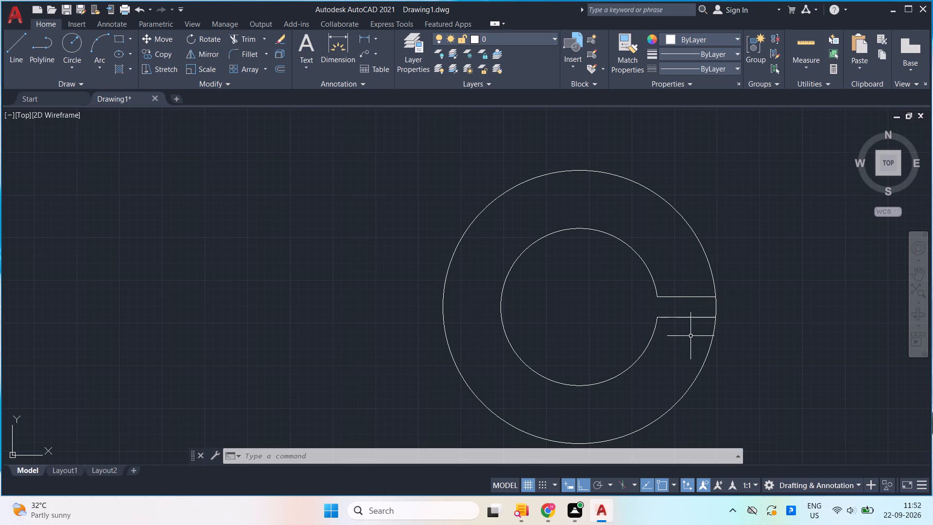
Create a polar array of the two arm lines with 7 items around the circles' common centre.
left_click_drag(691, 336, 687, 325)
left_click(681, 279)
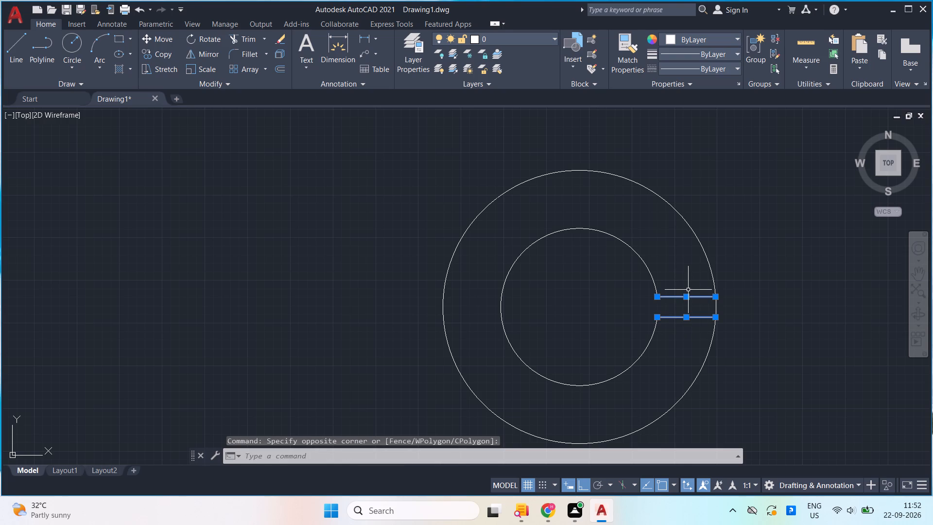
type("ar")
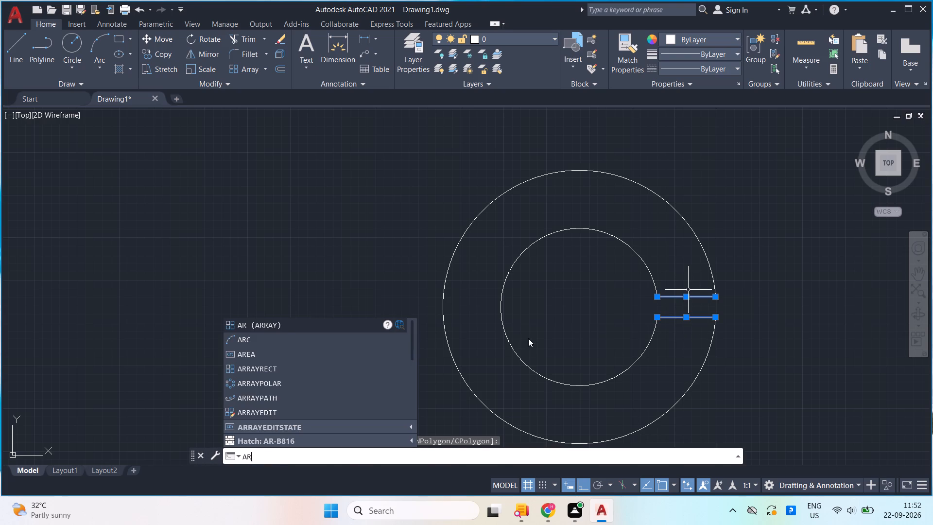
left_click(259, 329)
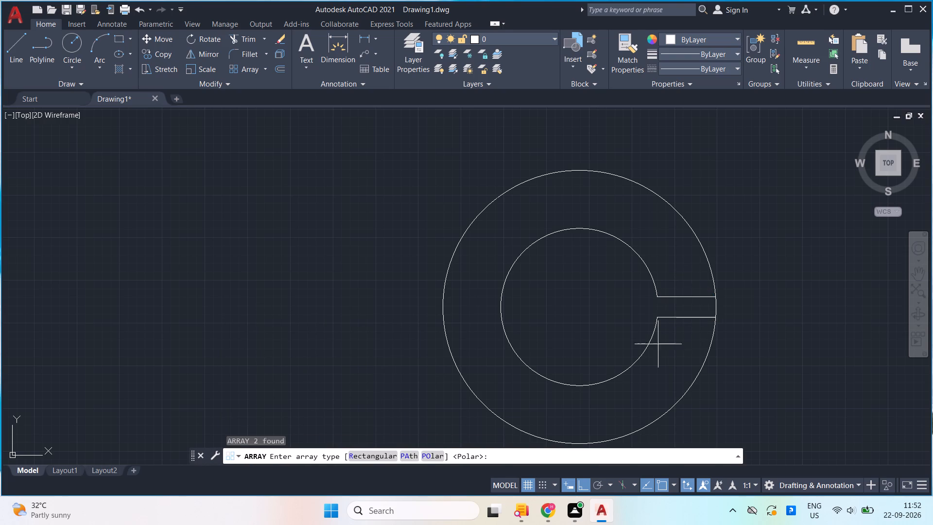
left_click(425, 455)
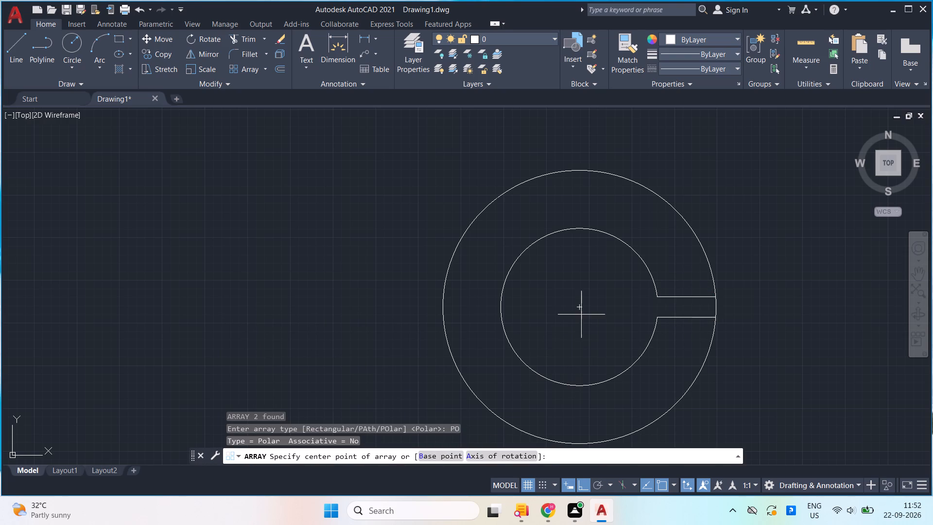
left_click(581, 310)
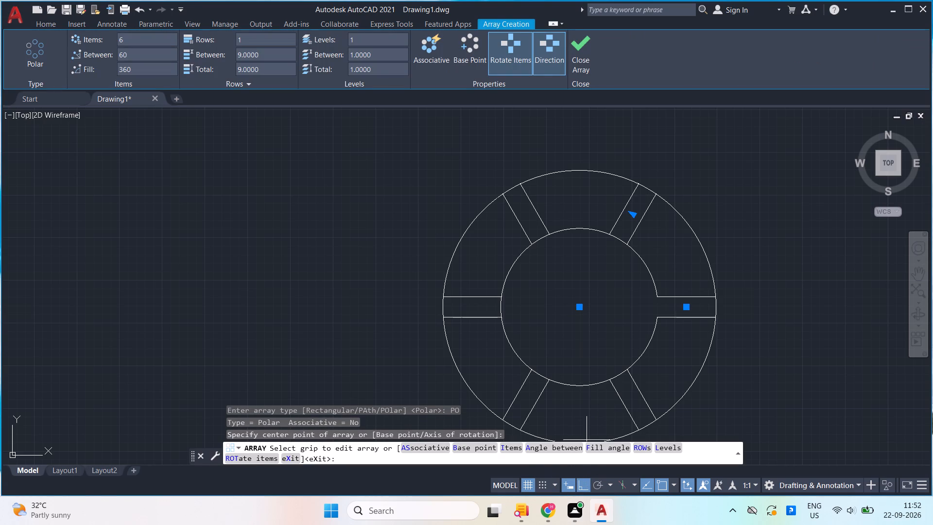
left_click(515, 447)
key("7")
key("Return")
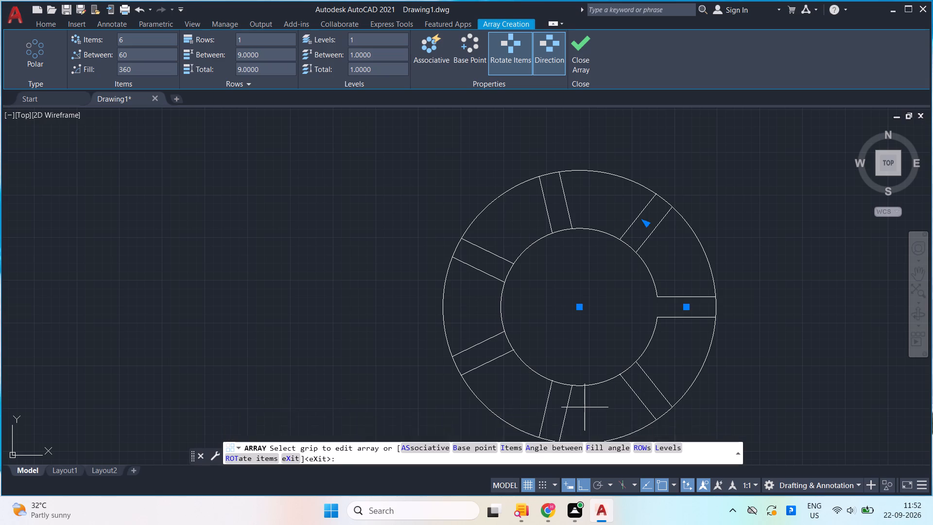
key("Return")
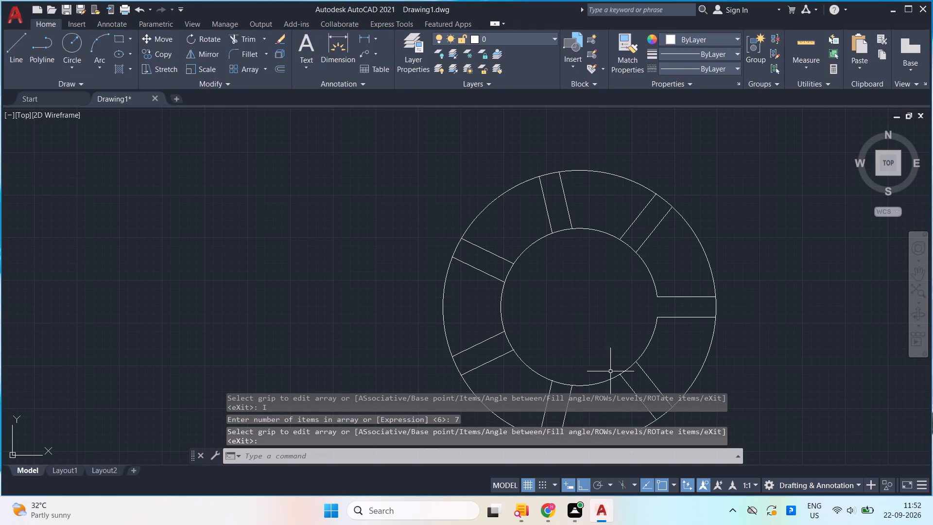
Trim the outer circle's arcs between neighbouring arms, keeping only the short arcs that cap the seven arms.
middle_click_drag(625, 338, 514, 309)
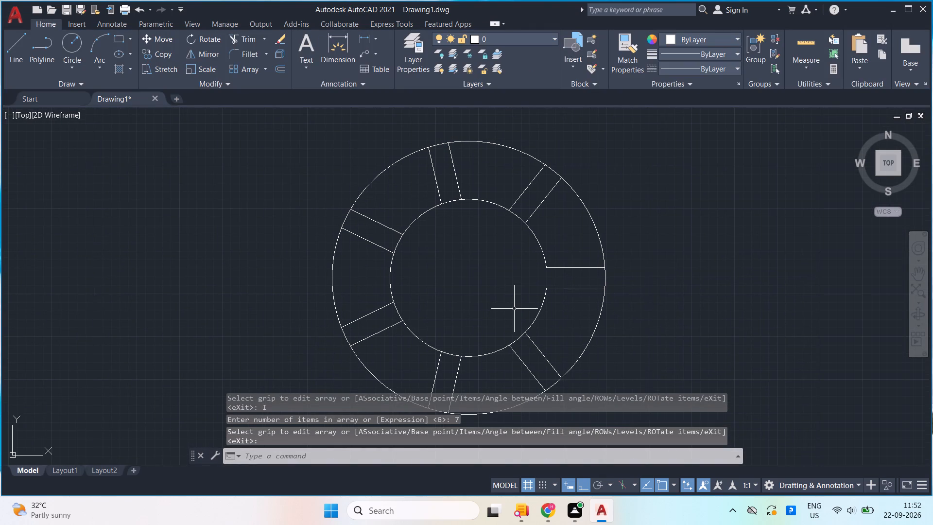
type("tr")
key("Return")
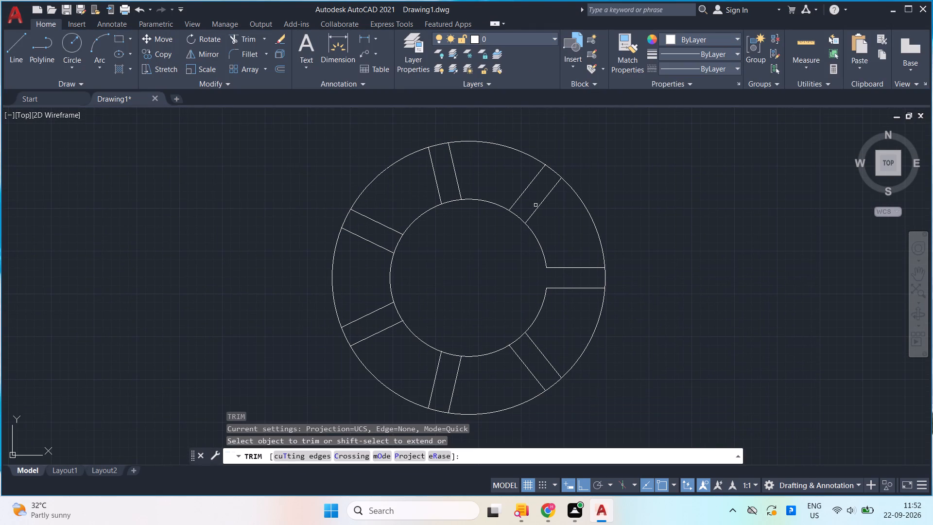
left_click_drag(506, 161, 489, 132)
left_click_drag(408, 183, 390, 171)
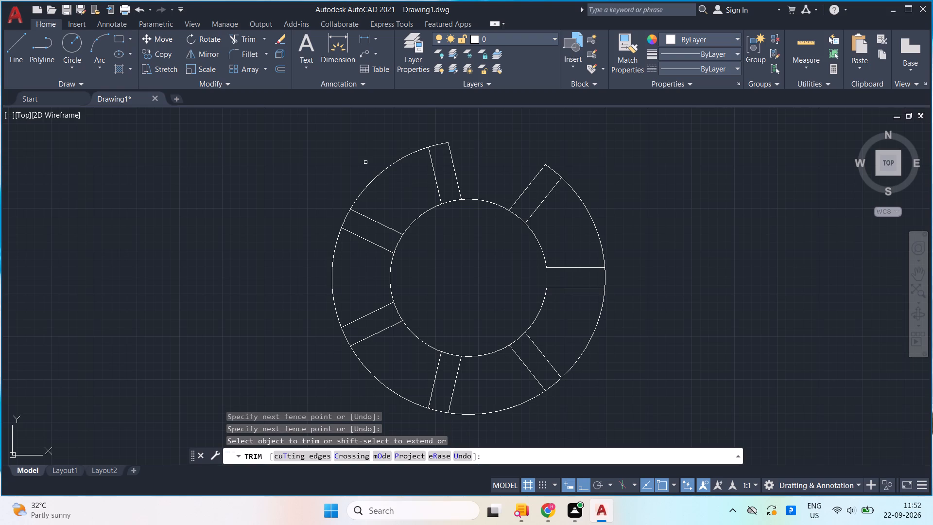
left_click_drag(387, 206, 344, 168)
left_click_drag(363, 270, 287, 272)
left_click_drag(411, 357, 358, 395)
left_click_drag(498, 389, 537, 451)
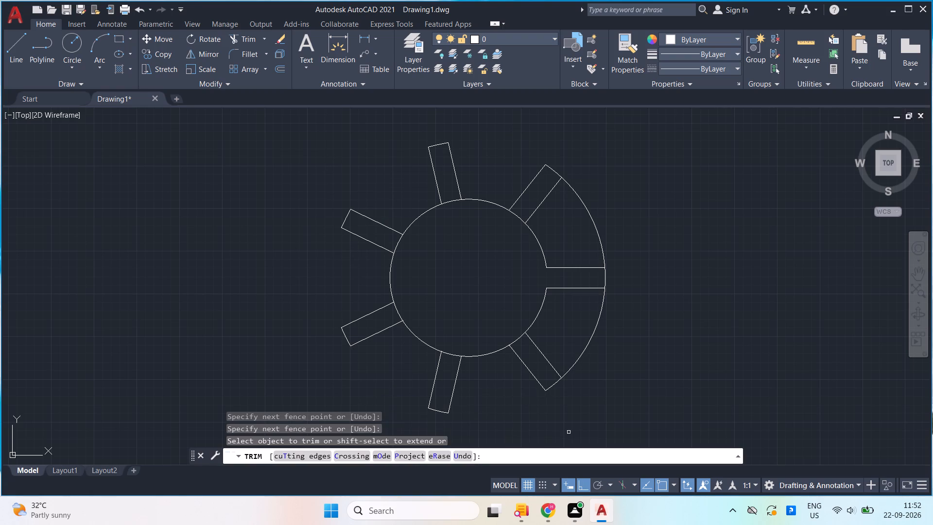
left_click_drag(568, 332, 629, 353)
left_click_drag(574, 251, 634, 198)
Trim the inner circle's arc segments across the bases of the six arrayed arms.
left_click_drag(508, 231, 531, 206)
left_click_drag(462, 221, 447, 192)
left_click_drag(413, 244, 394, 241)
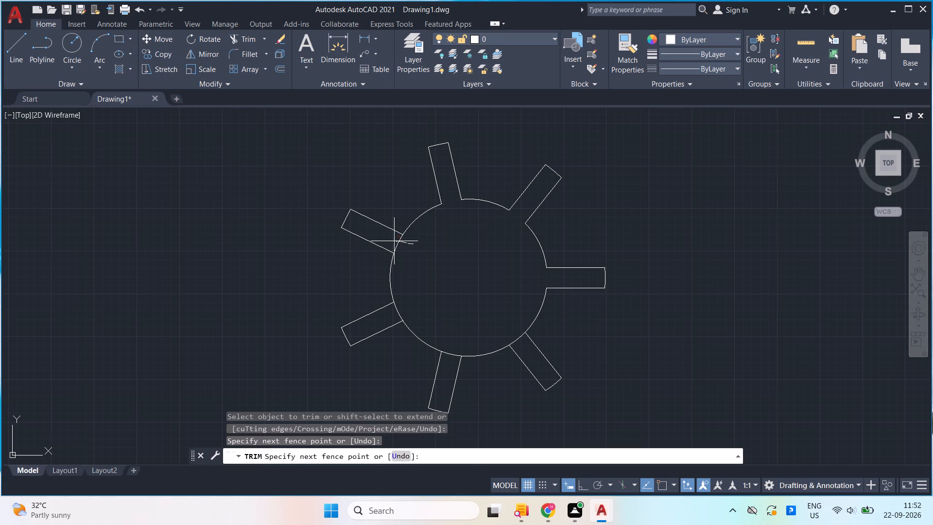
left_click_drag(394, 241, 386, 241)
left_click_drag(424, 288, 389, 317)
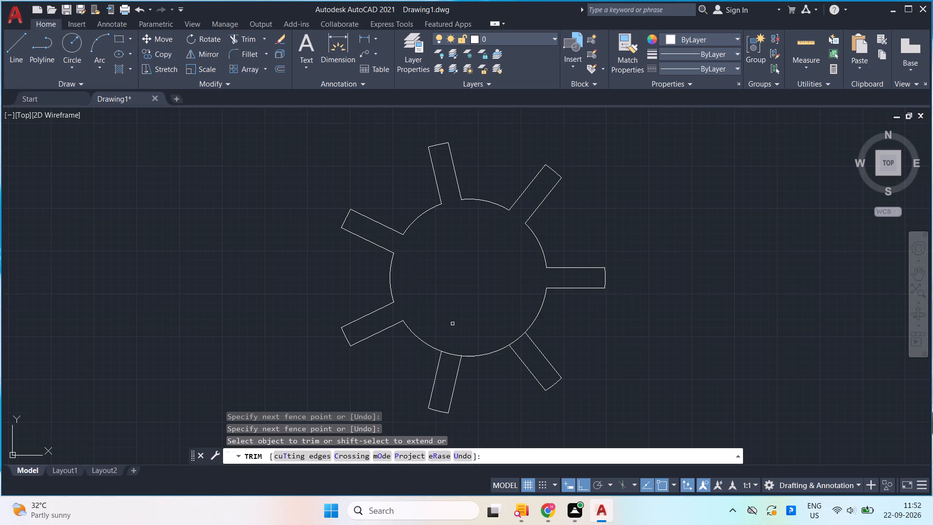
left_click_drag(466, 322, 439, 373)
left_click_drag(509, 318, 515, 327)
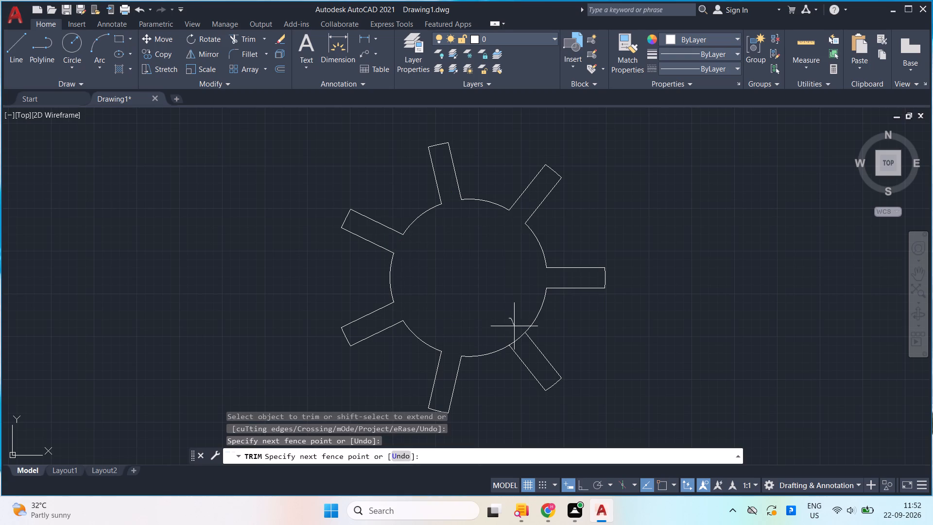
left_click_drag(515, 327, 529, 352)
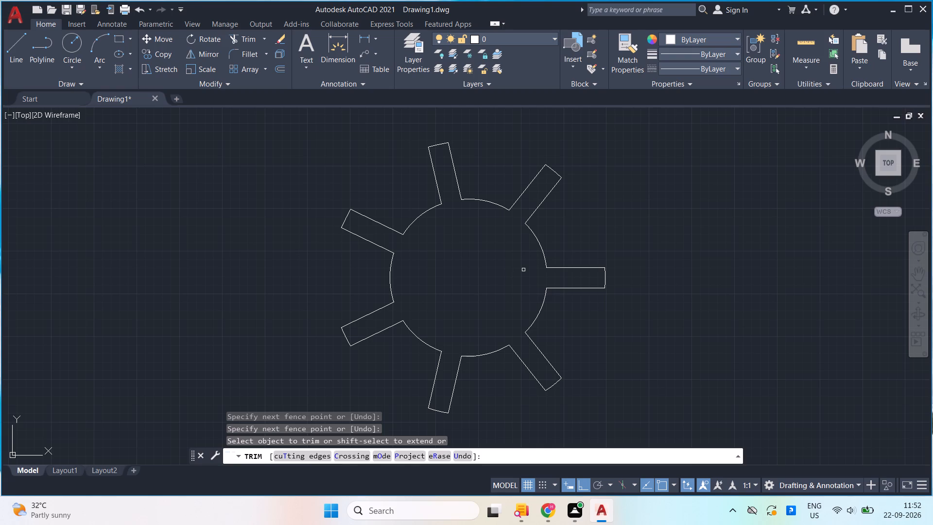
key("Escape")
Draw a circle of radius 65 centred on the hub.
key("c")
key("Return")
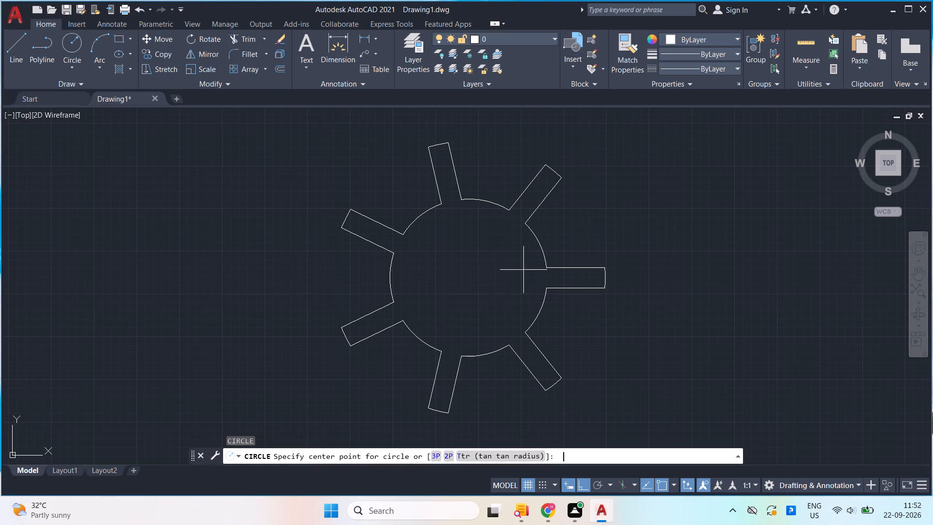
left_click(466, 278)
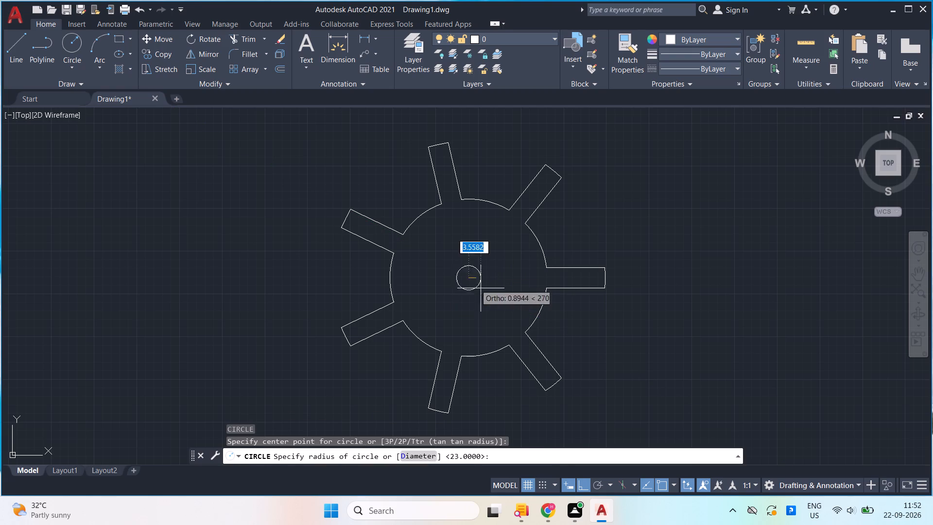
type("65")
key("Return")
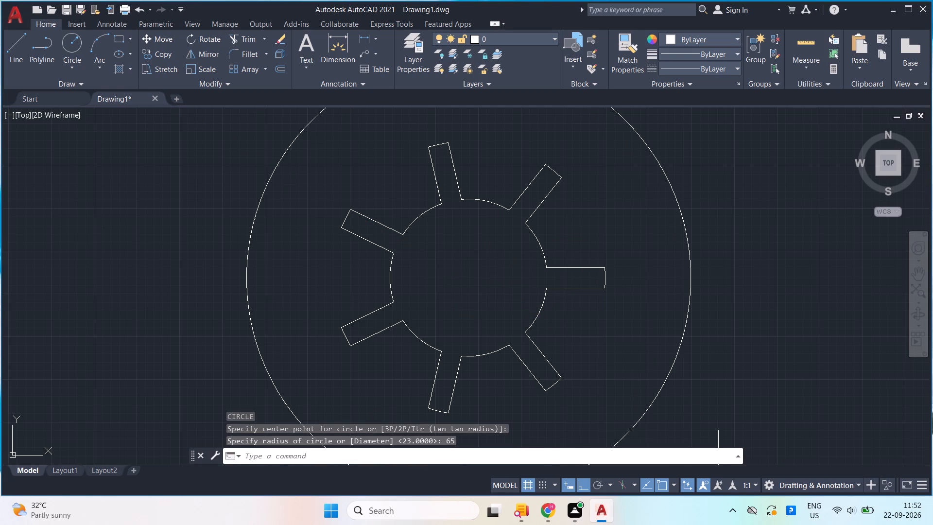
Draw a line from the hub centre 158 units horizontally to the left, continuing 18 units vertically upward.
scroll(691, 362, "down", 2)
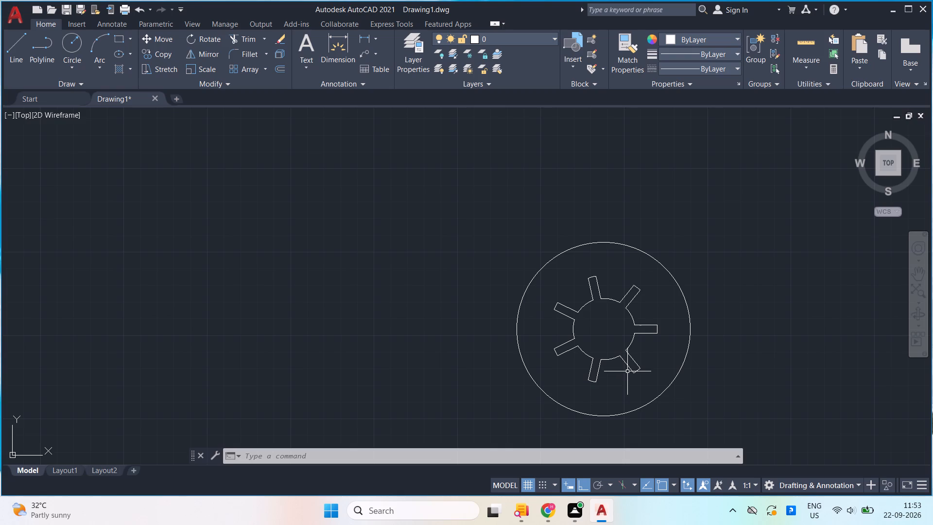
middle_click_drag(443, 356, 435, 291)
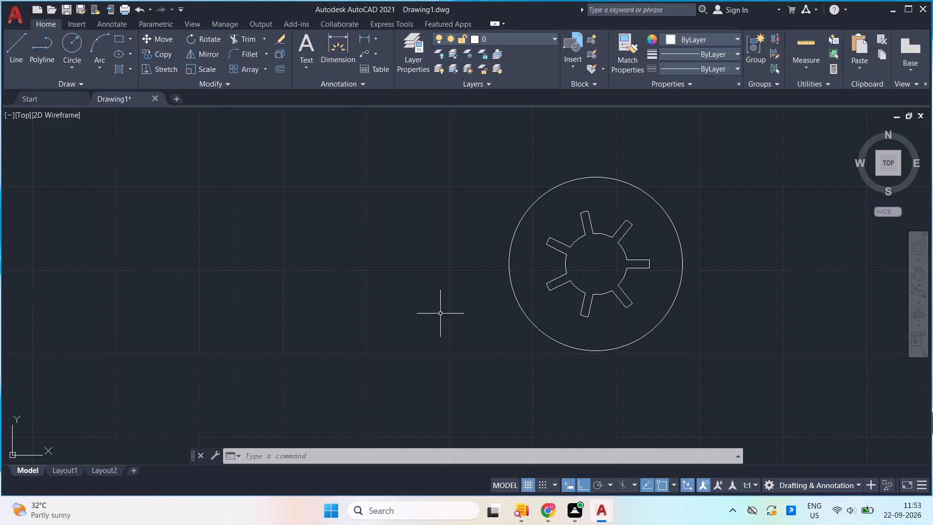
key("l")
key("Return")
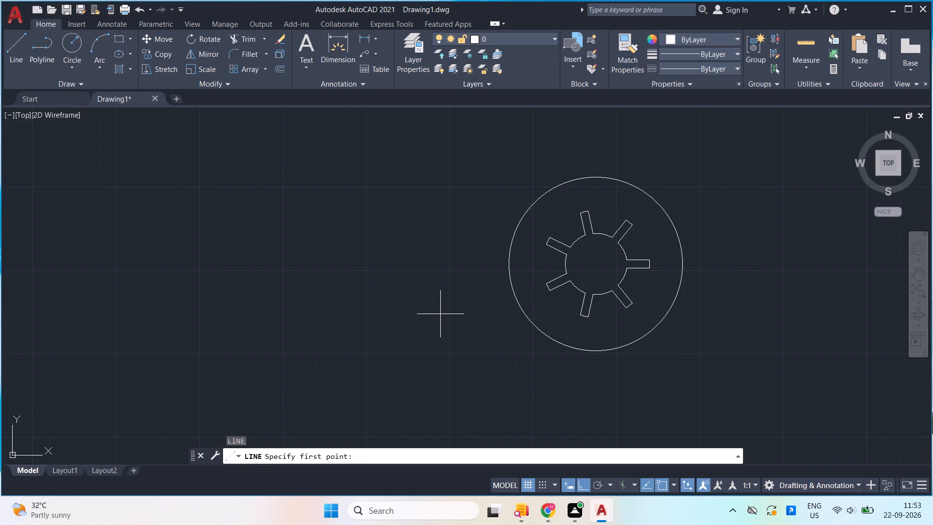
key("l")
key("Return")
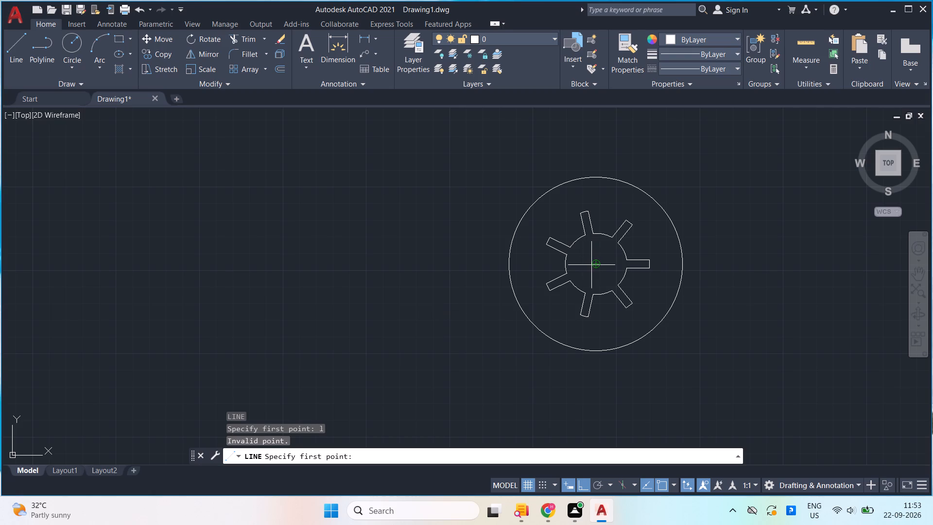
left_click(591, 265)
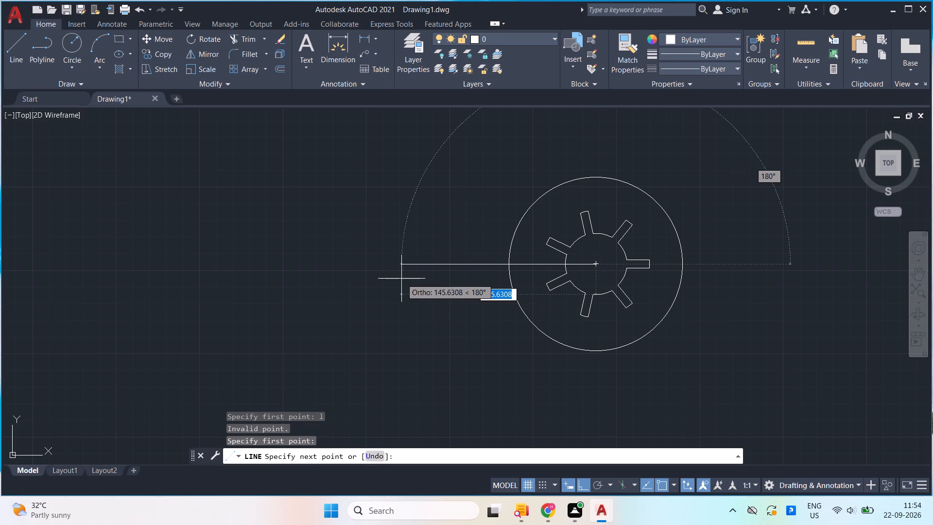
type("158")
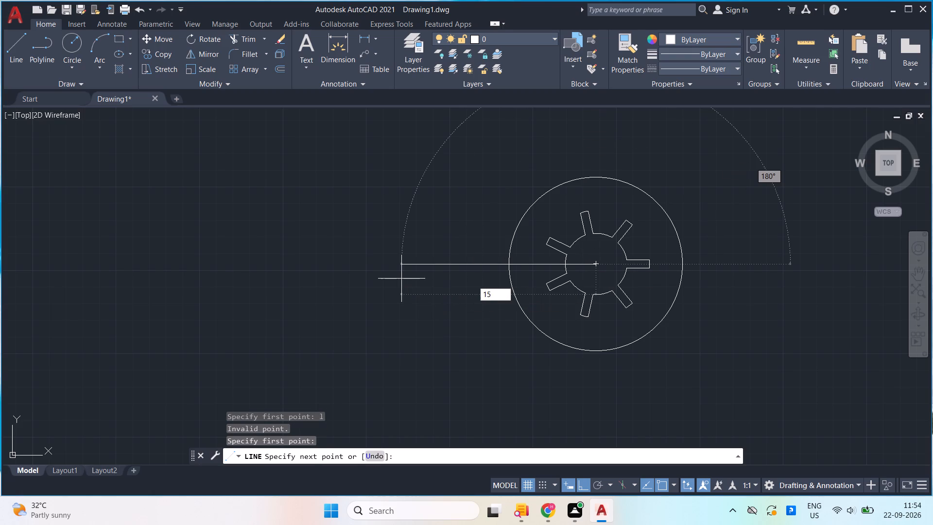
key("Return")
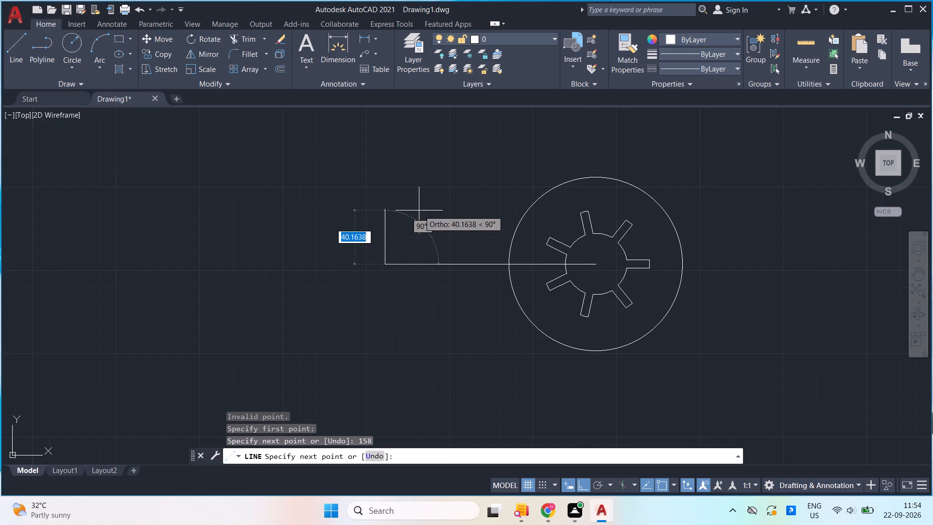
type("18")
key("Return")
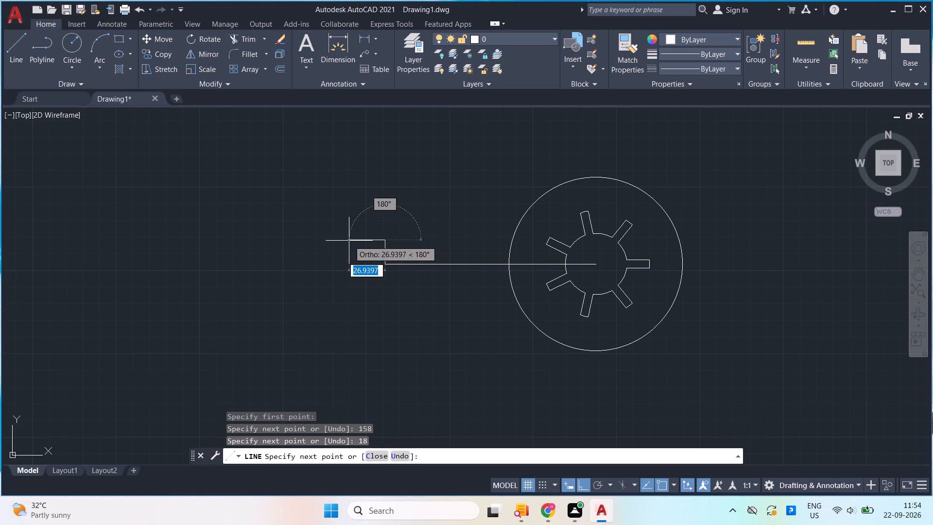
key("Escape")
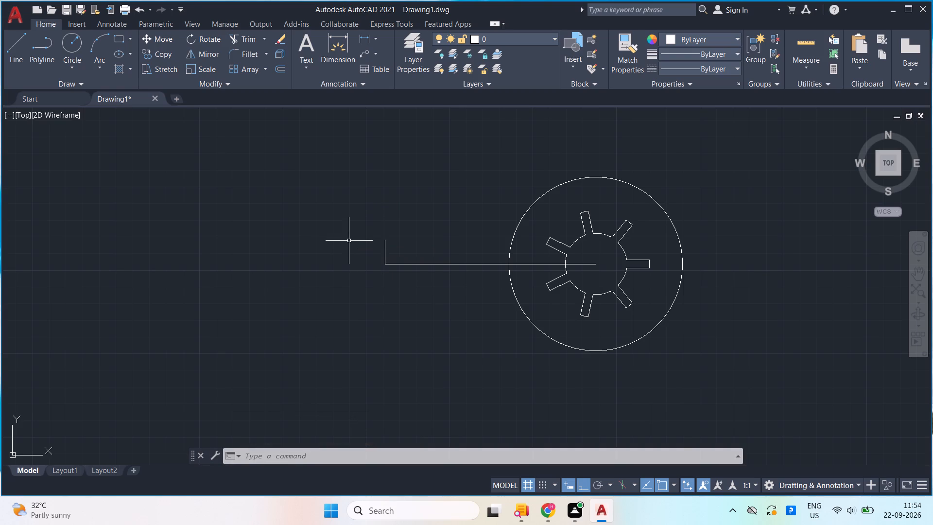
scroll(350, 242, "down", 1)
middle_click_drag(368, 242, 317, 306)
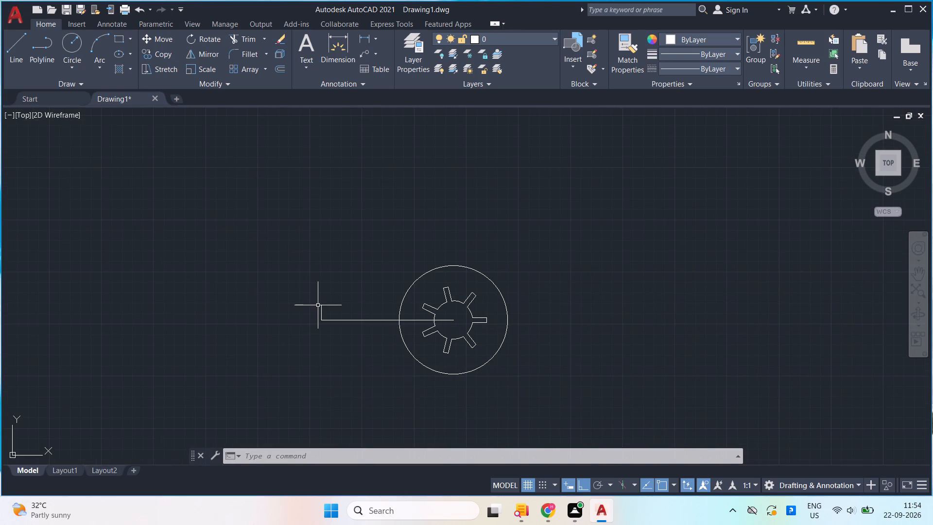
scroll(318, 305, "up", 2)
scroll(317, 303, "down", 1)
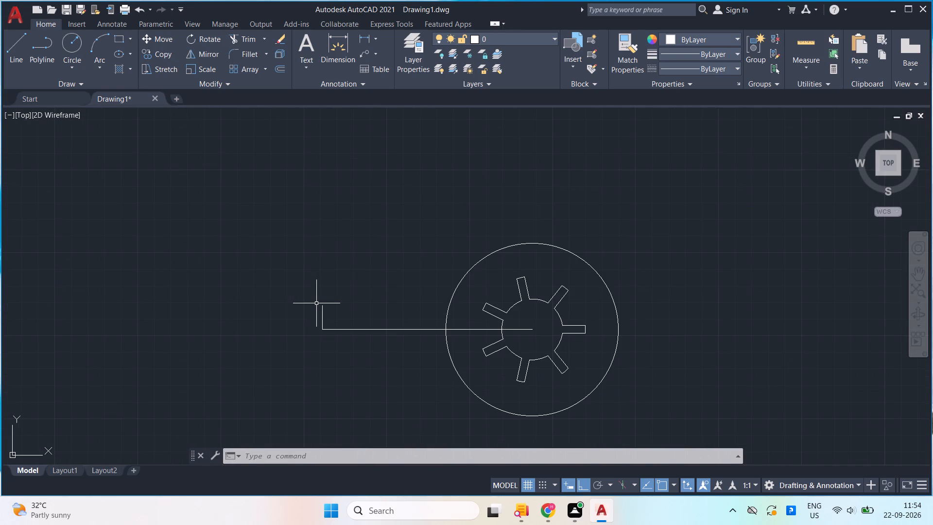
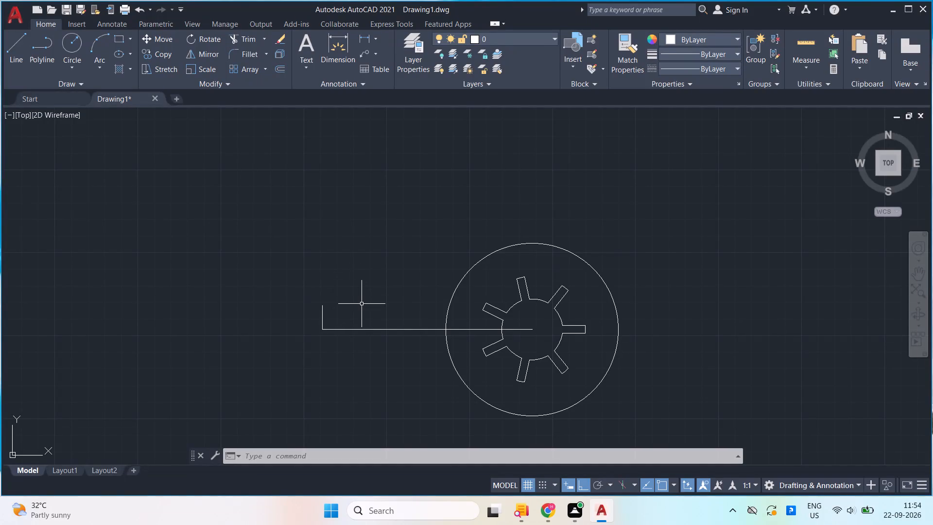
Draw a circle of radius 8 centred on the upper end of the short vertical line.
key("c")
key("Return")
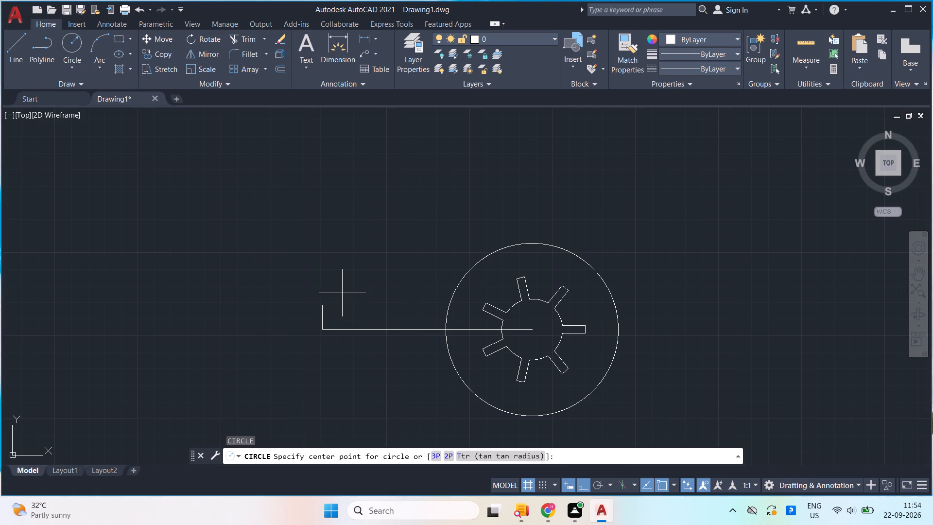
left_click(318, 306)
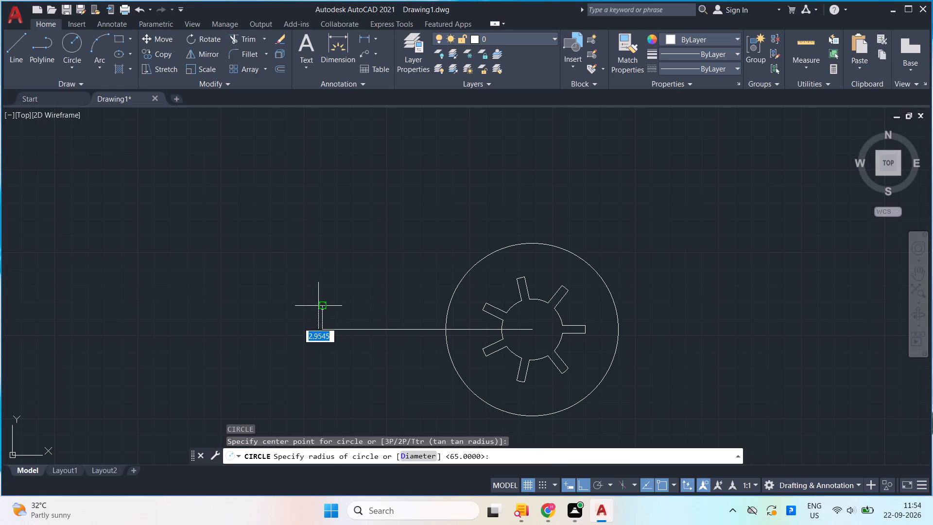
key("8")
key("Return")
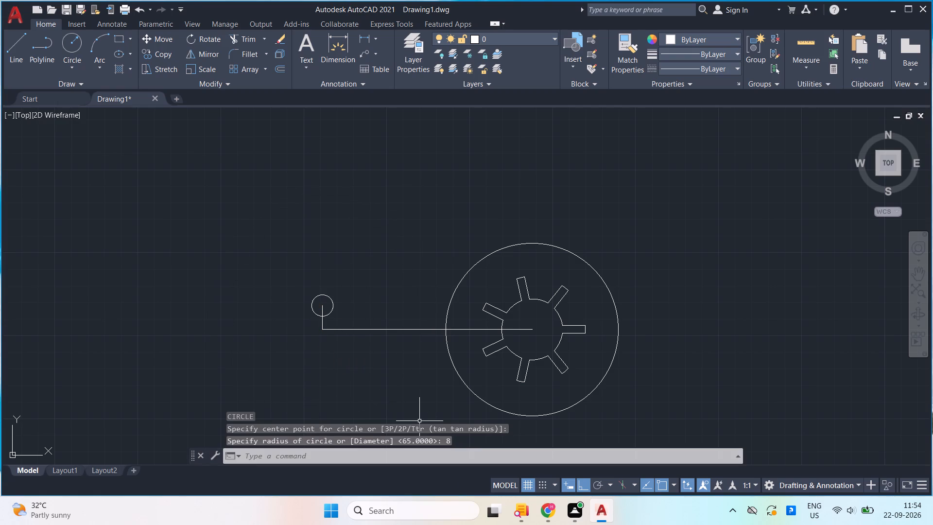
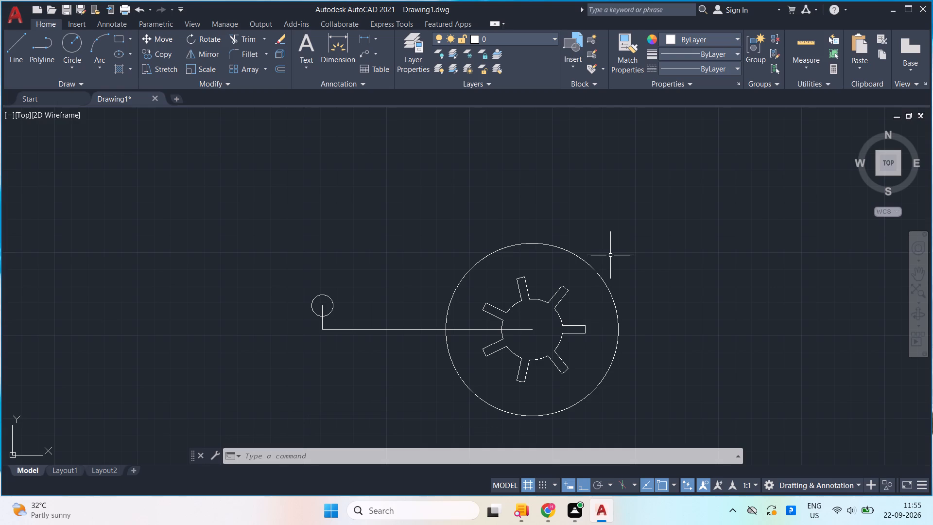
Draw a circle of radius 17 concentric with the radius 8 circle.
key("c")
key("Return")
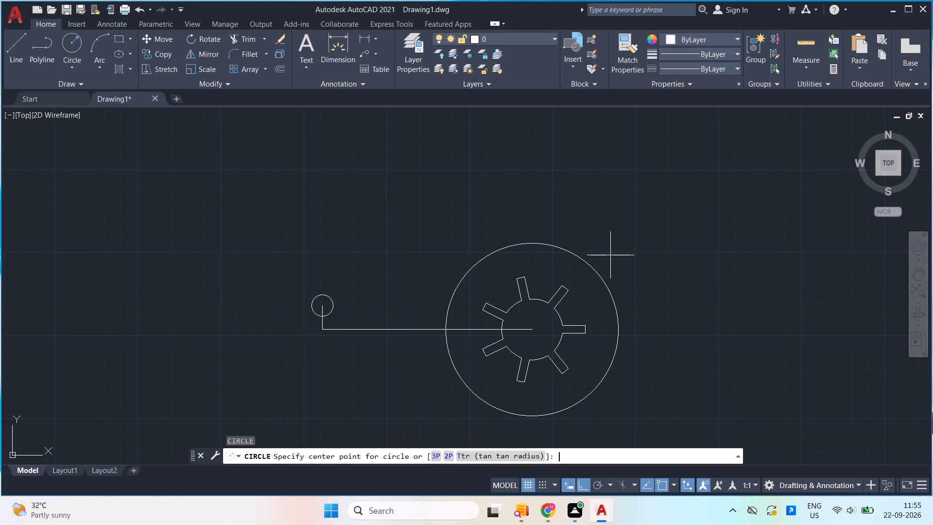
left_click(321, 307)
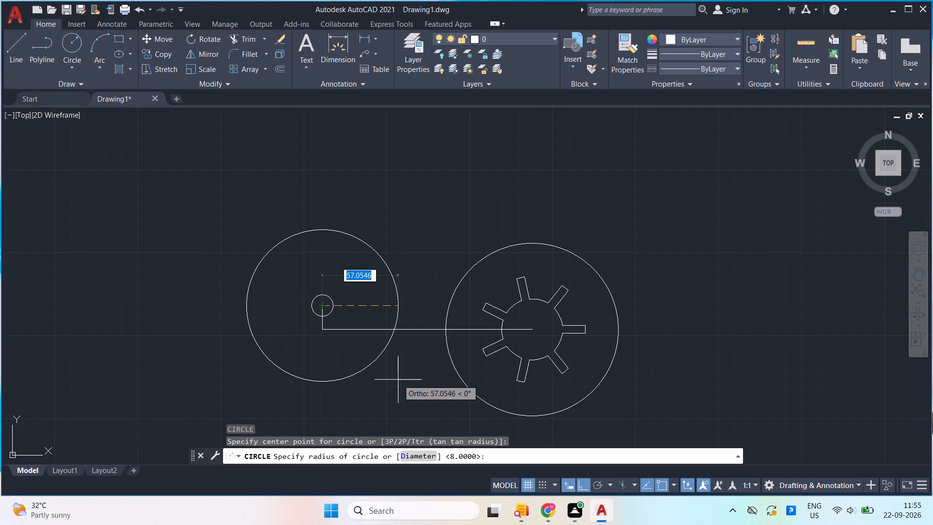
type("17")
key("Return")
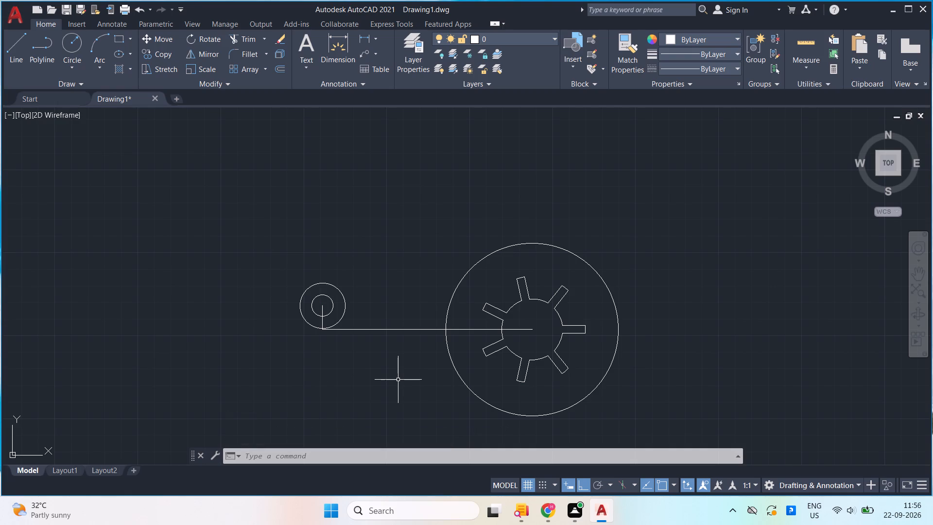
Draw a circle of radius 26 from the same centre as the radius 8 and 17 circles.
key("c")
key("Return")
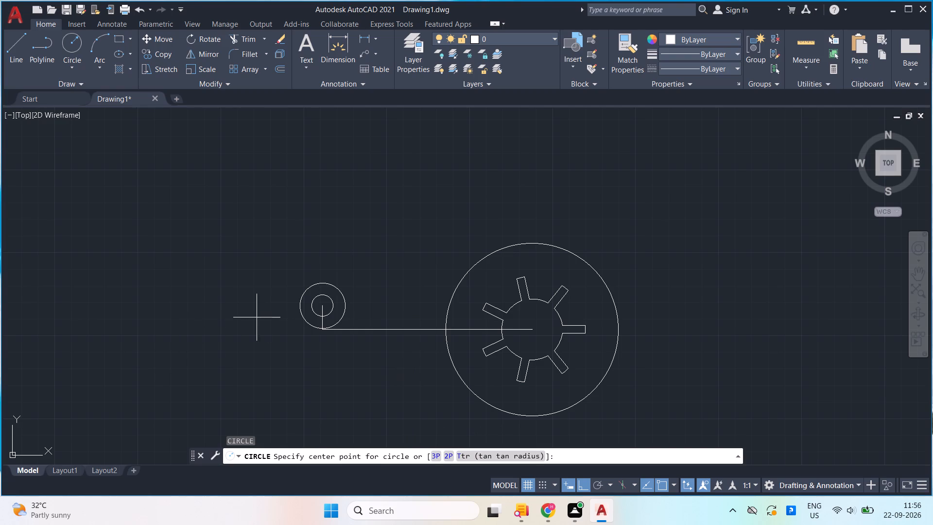
left_click(324, 307)
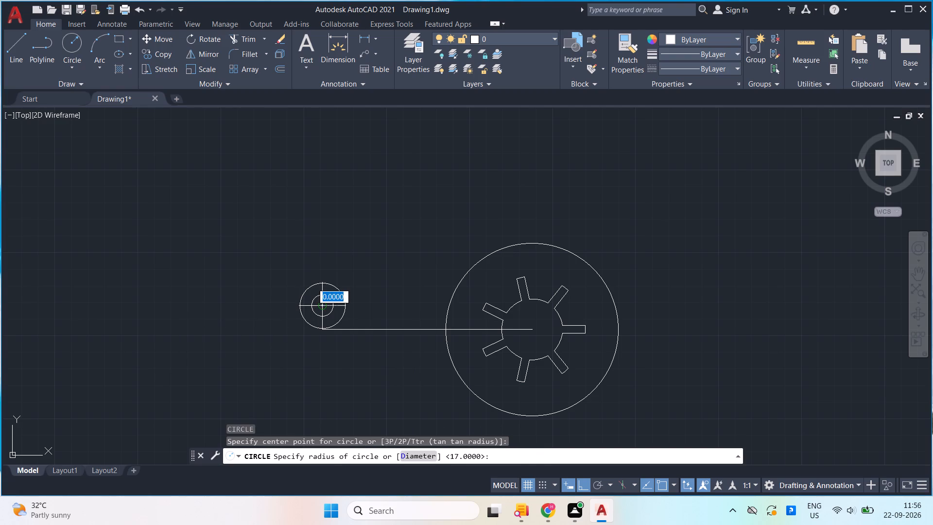
type("26")
key("Return")
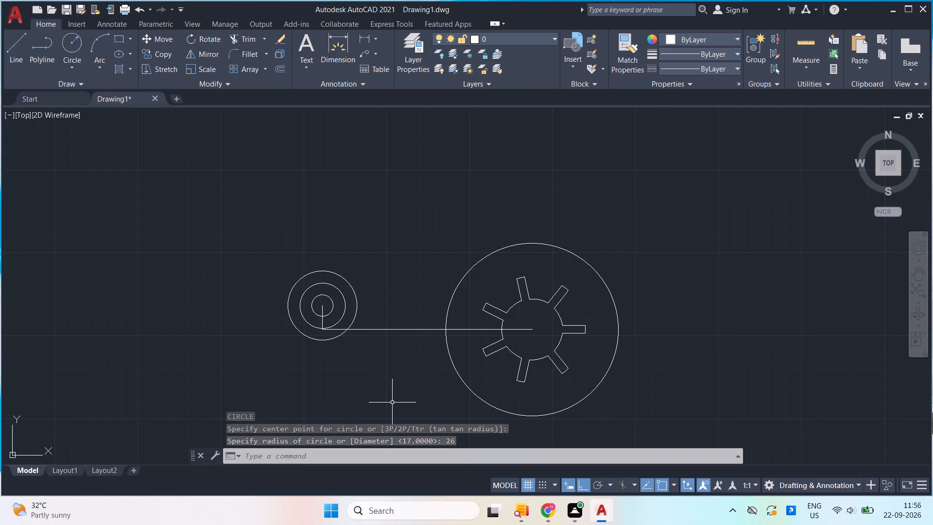
Delete the long horizontal and the short vertical construction lines between the hub and the small concentric circles.
left_click_drag(387, 372, 374, 307)
left_click(373, 254)
key("Delete")
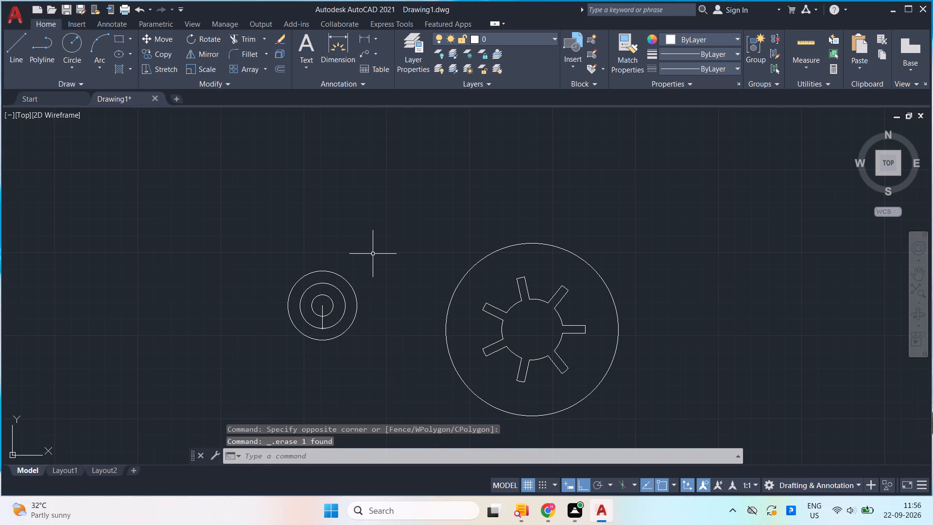
scroll(321, 328, "up", 3)
left_click(342, 315)
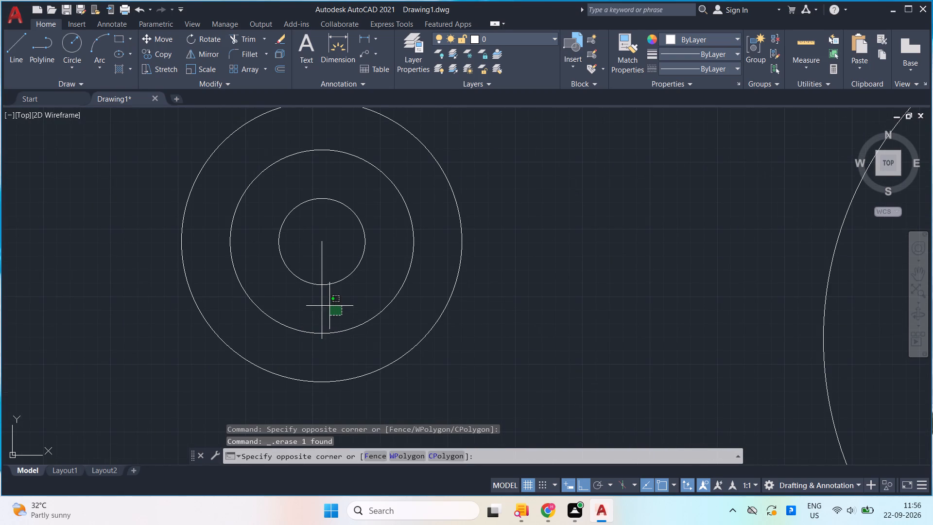
left_click(313, 303)
key("Delete")
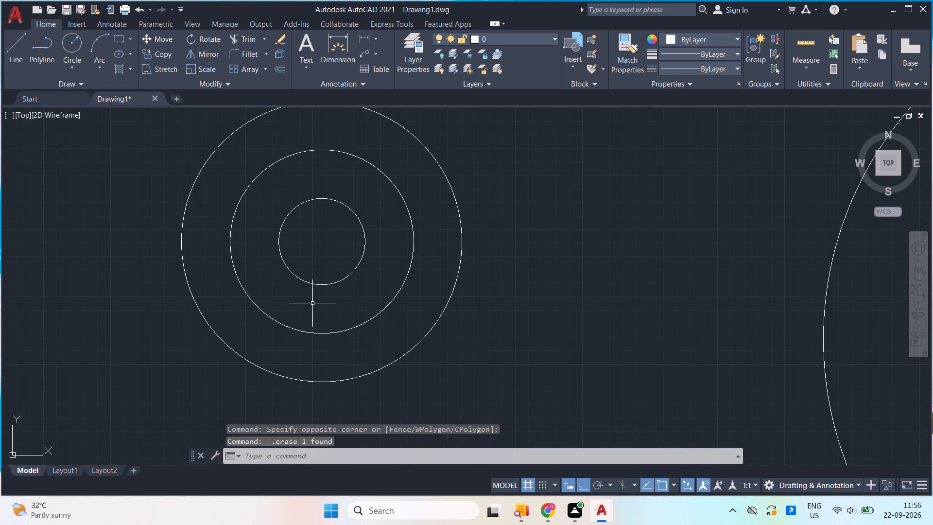
With polar tracking at 45° increments, draw a line about 21 long at 135° from the concentric circles' centre, crossing the radius 17 circle.
key("l")
key("Return")
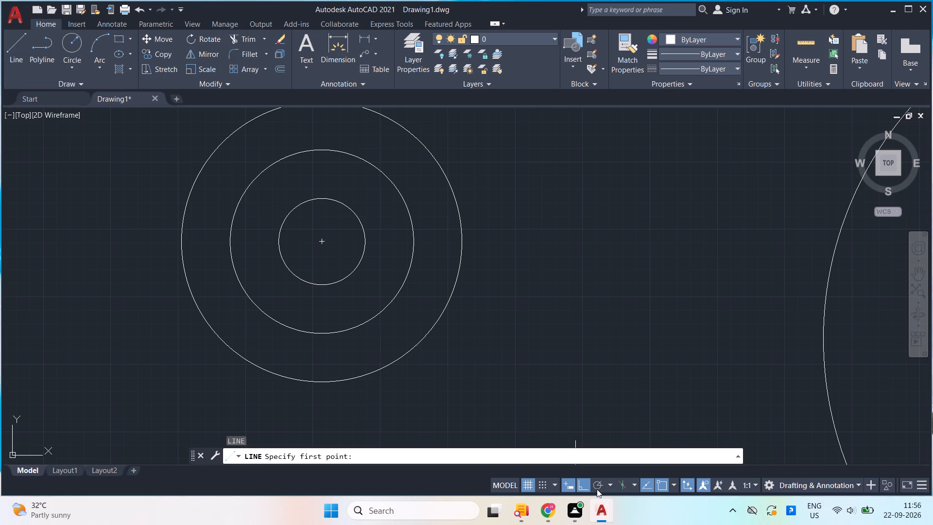
left_click(597, 488)
left_click(612, 483)
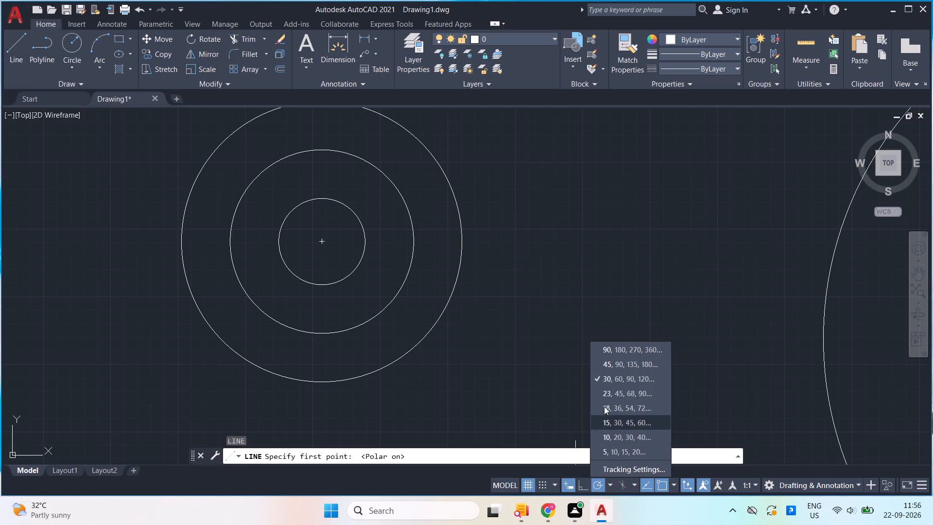
left_click(597, 367)
scroll(382, 310, "down", 2)
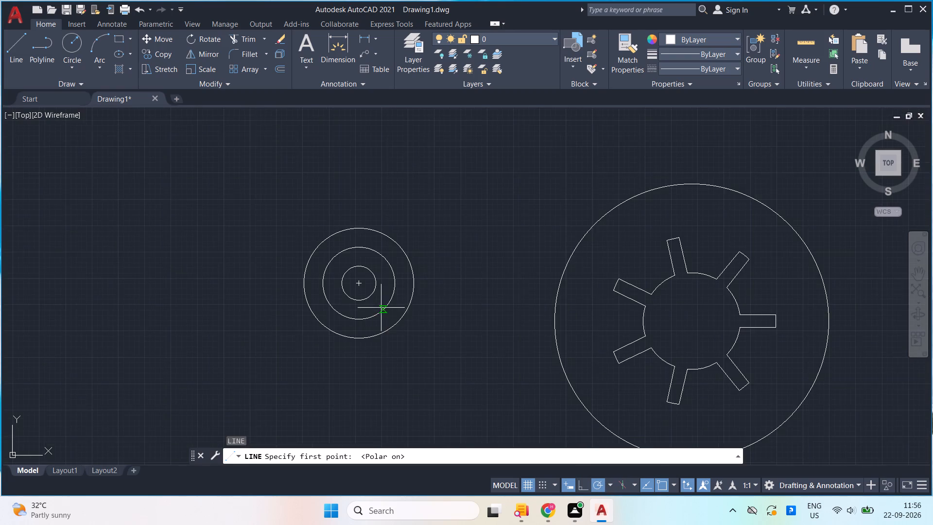
scroll(380, 305, "up", 1)
left_click(347, 274)
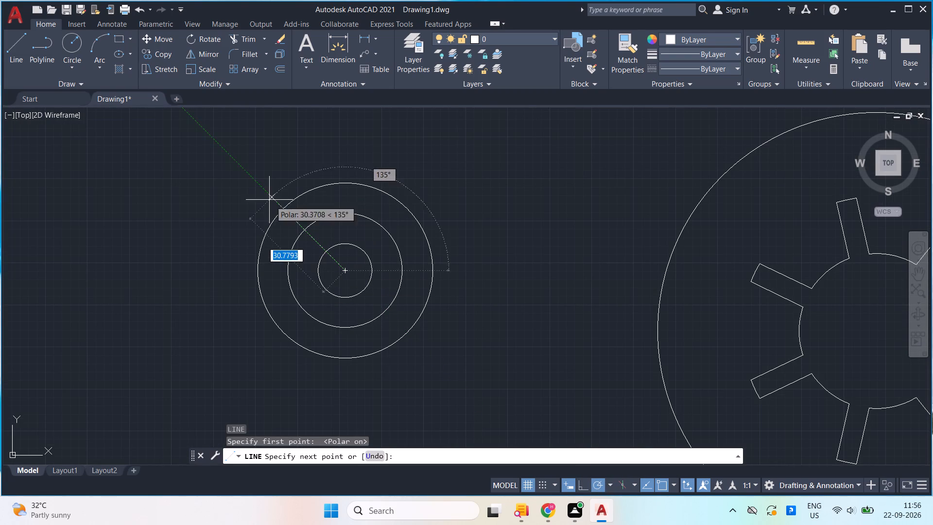
left_click(293, 224)
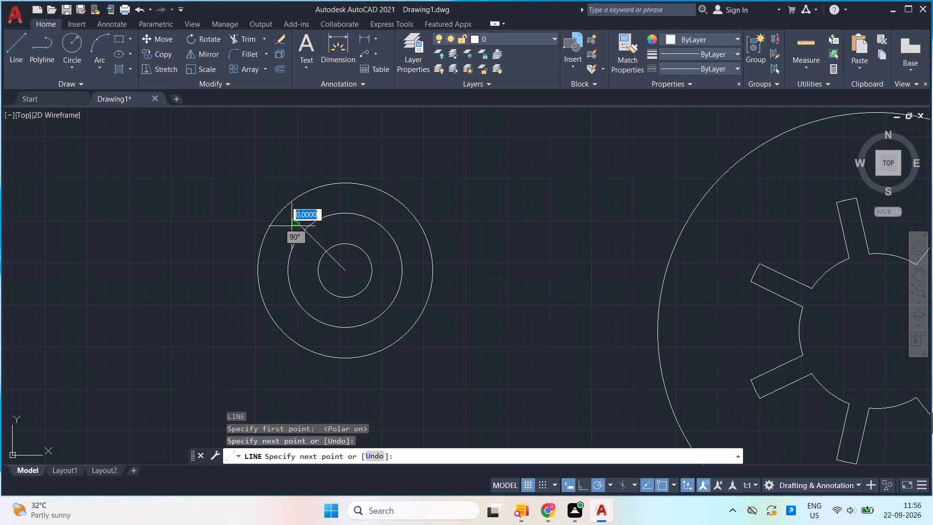
key("space")
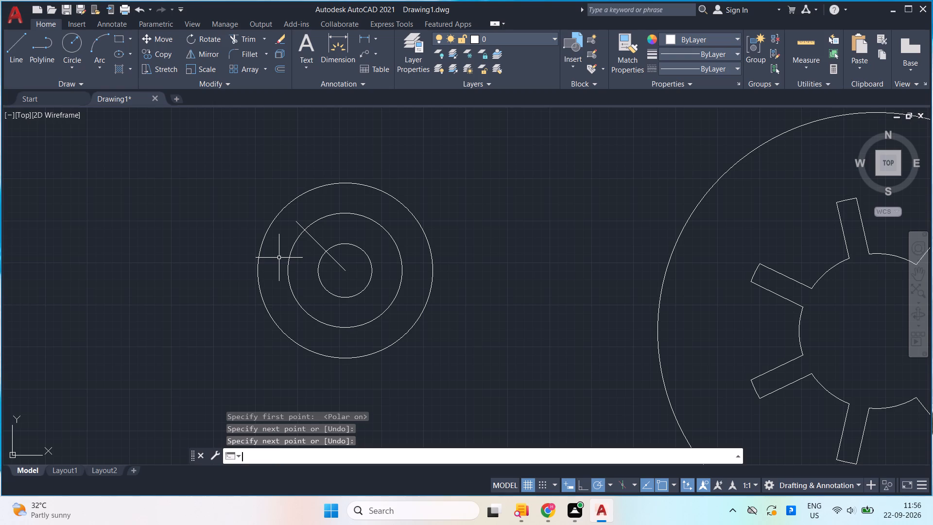
Draw a circle of radius 4 centred where the 135° line crosses the radius 17 circle.
key("c")
key("Return")
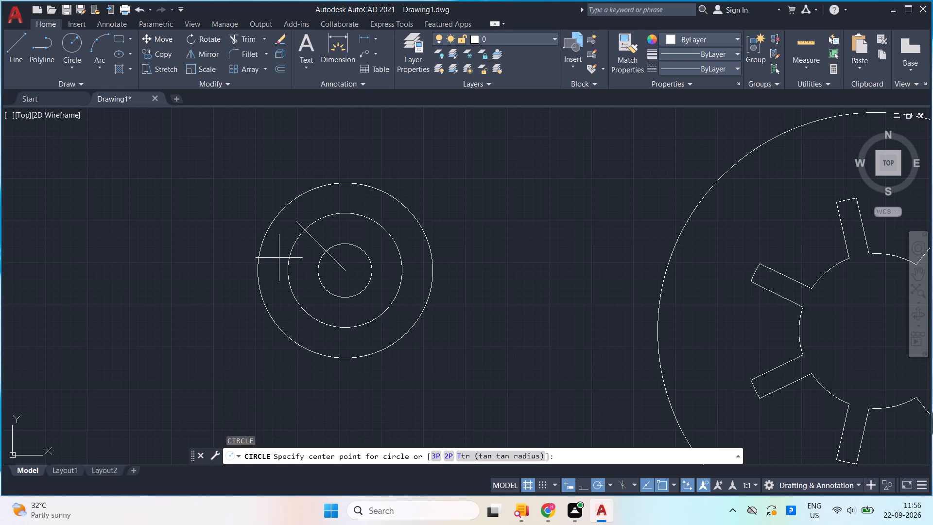
left_click(305, 227)
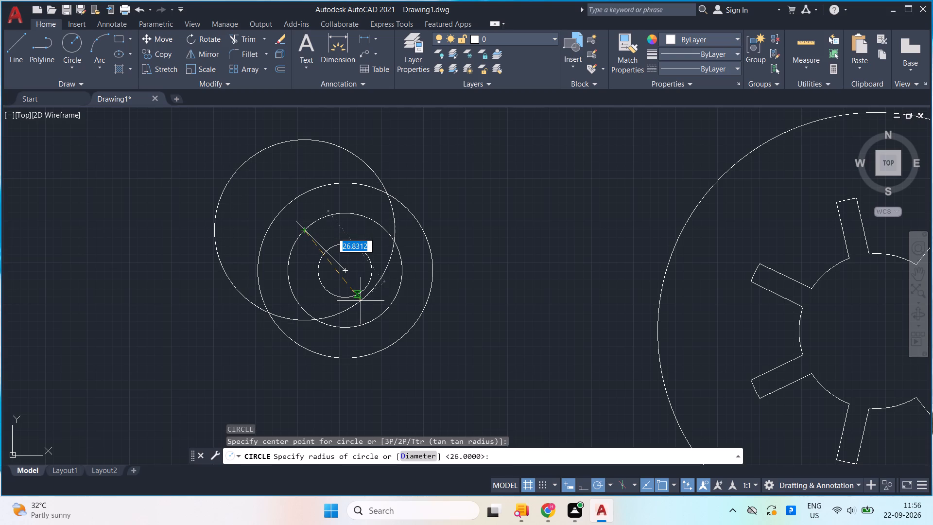
key("4")
key("Return")
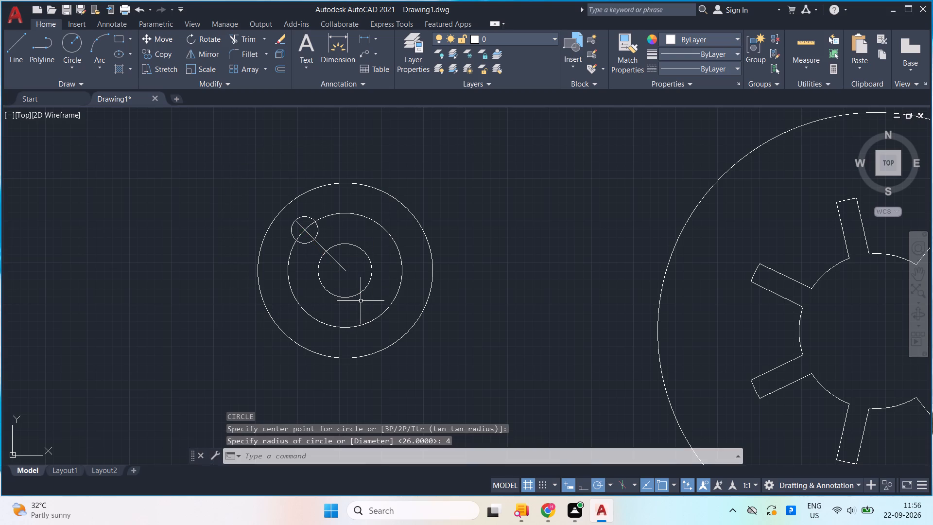
Delete the diagonal construction line.
scroll(242, 211, "up", 2)
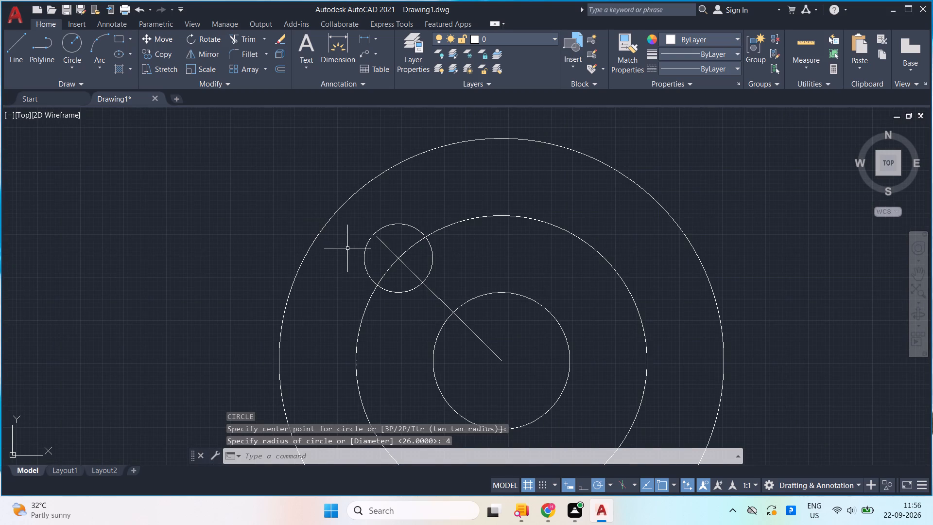
left_click(439, 301)
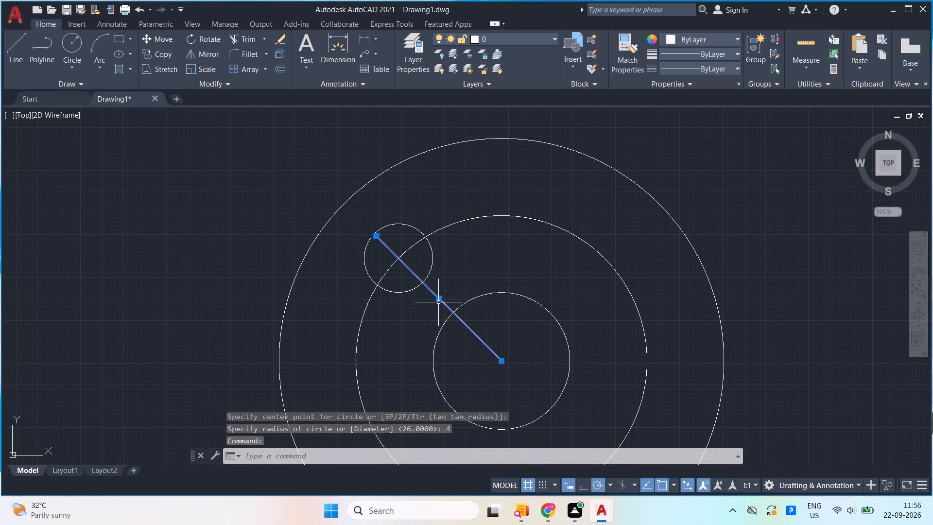
key("Delete")
Polar-array the radius 4 circle about the concentric circles' centre with 4 items.
scroll(463, 315, "down", 1)
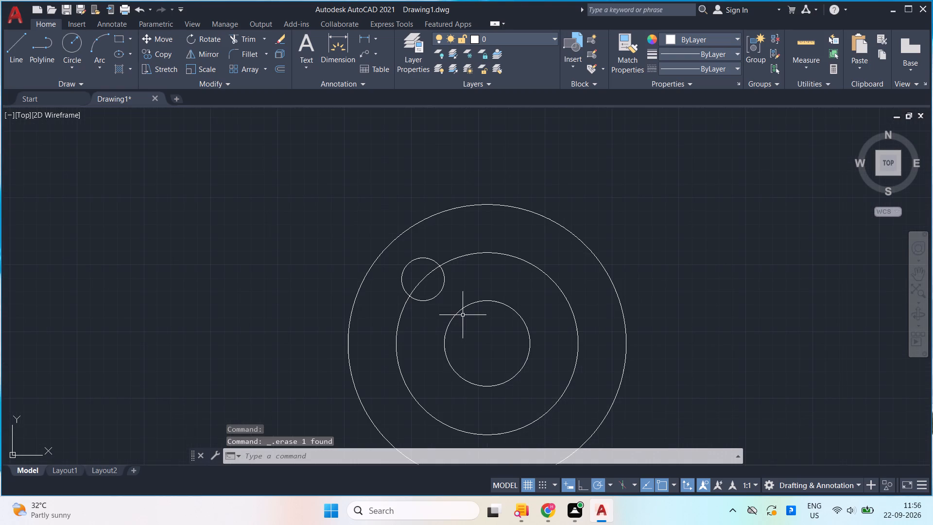
left_click(440, 302)
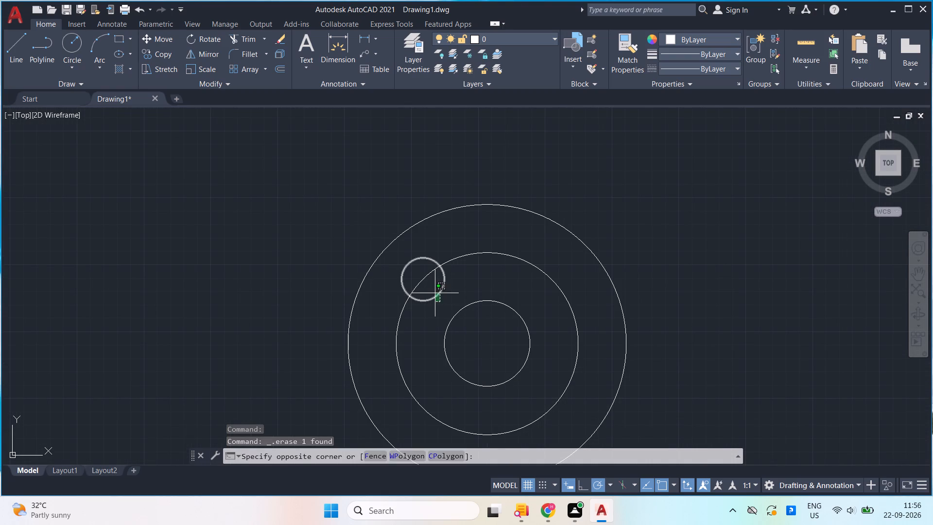
left_click(435, 293)
scroll(440, 307, "down", 3)
scroll(468, 295, "up", 2)
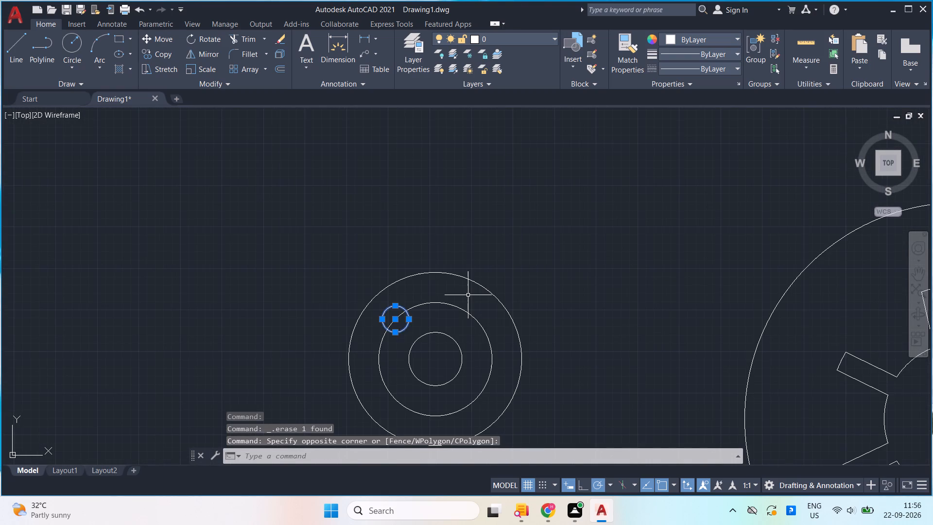
scroll(468, 295, "down", 2)
middle_click_drag(451, 287, 412, 257)
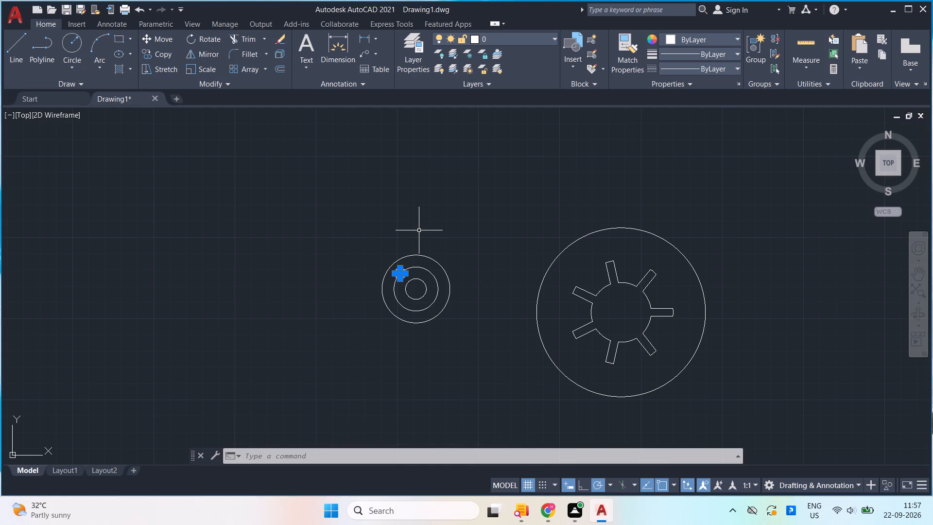
type("ar")
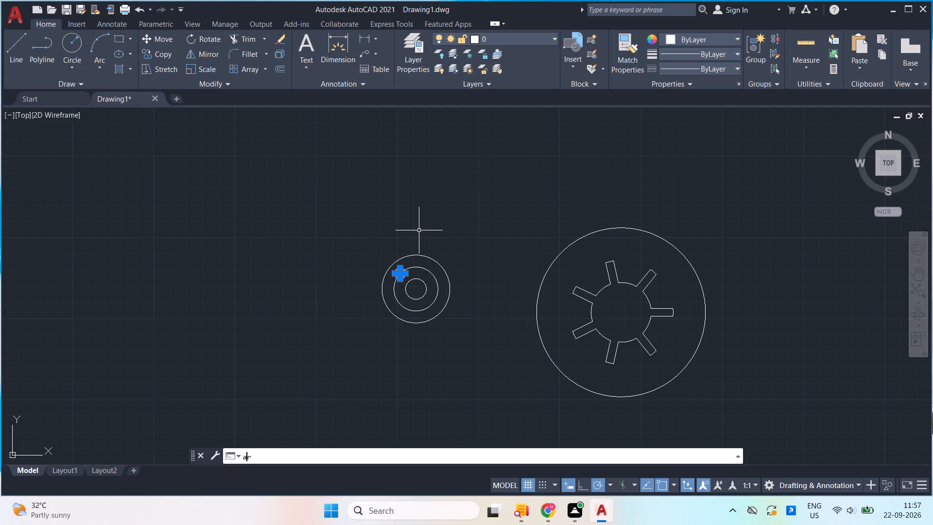
left_click(344, 332)
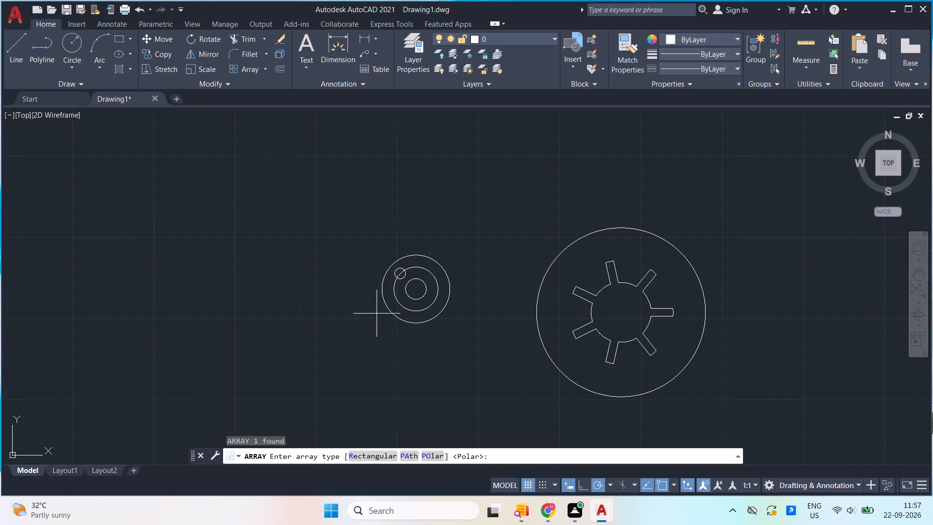
scroll(384, 309, "up", 3)
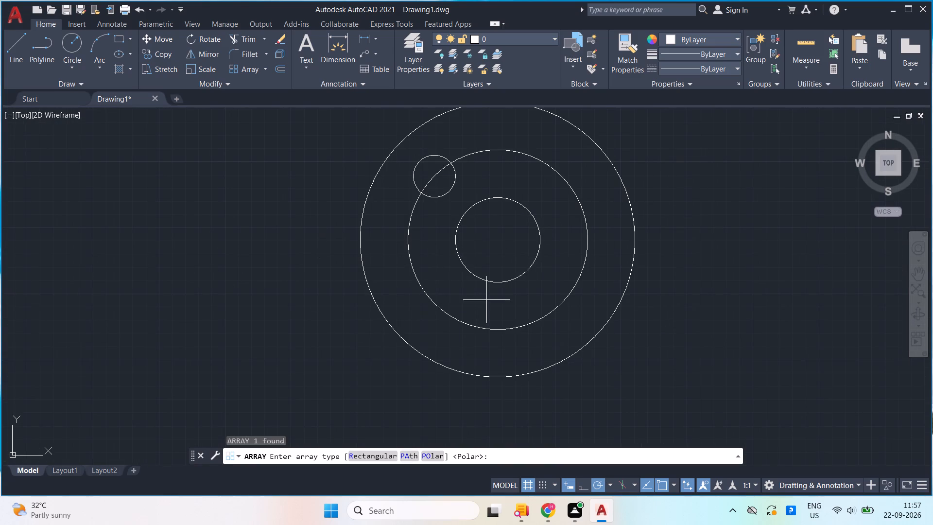
left_click(440, 460)
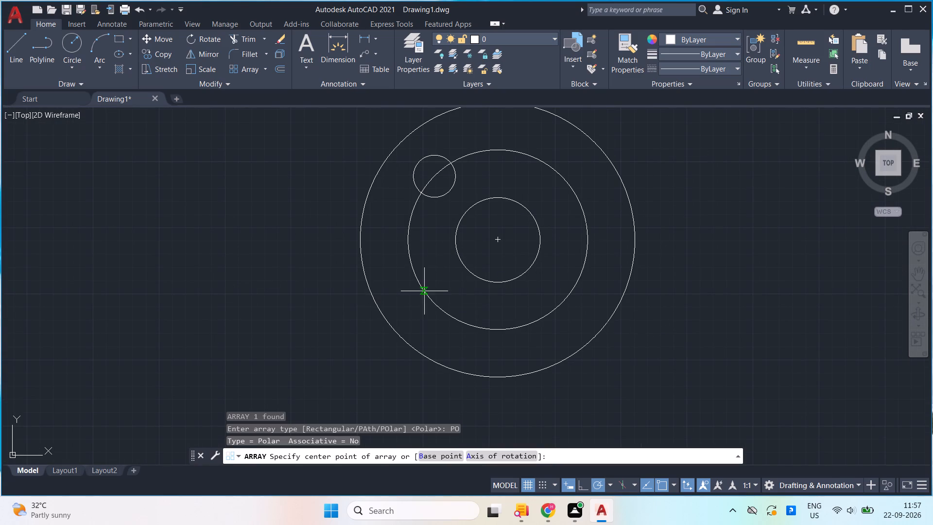
left_click(497, 241)
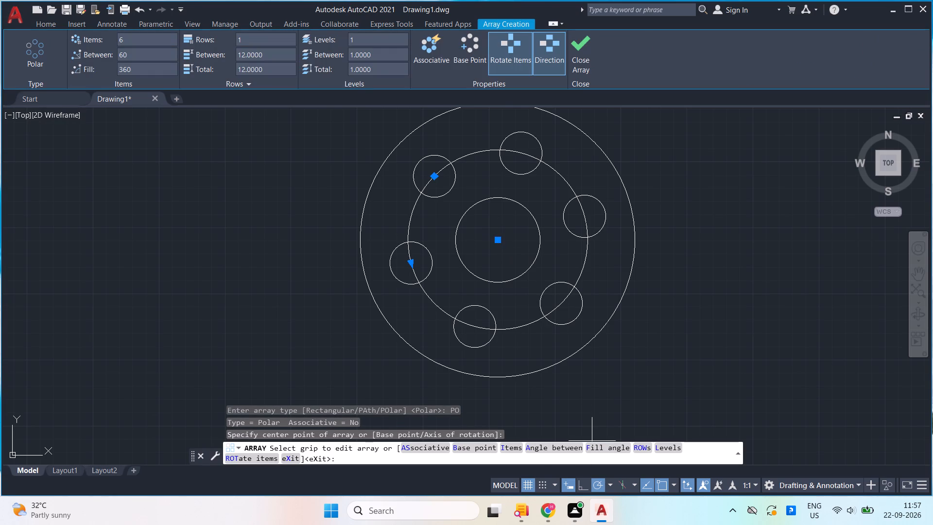
left_click(521, 444)
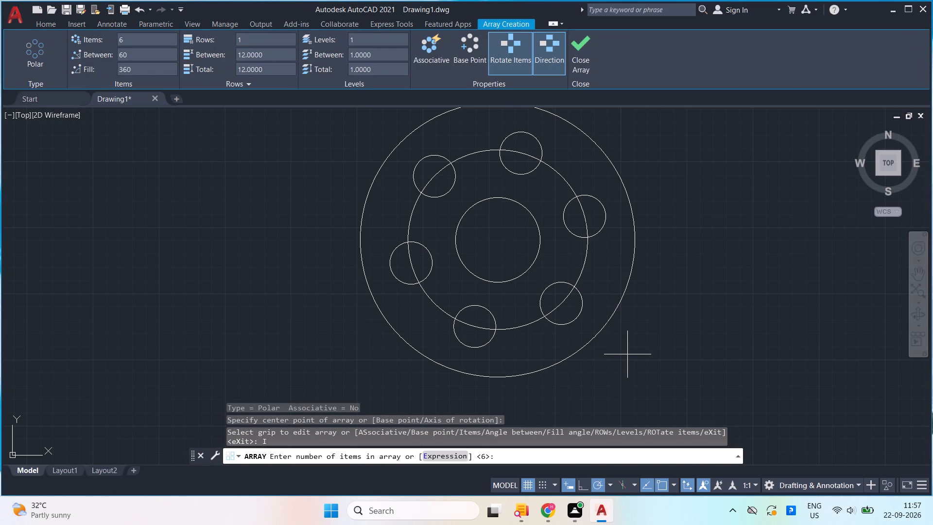
key("4")
key("Return")
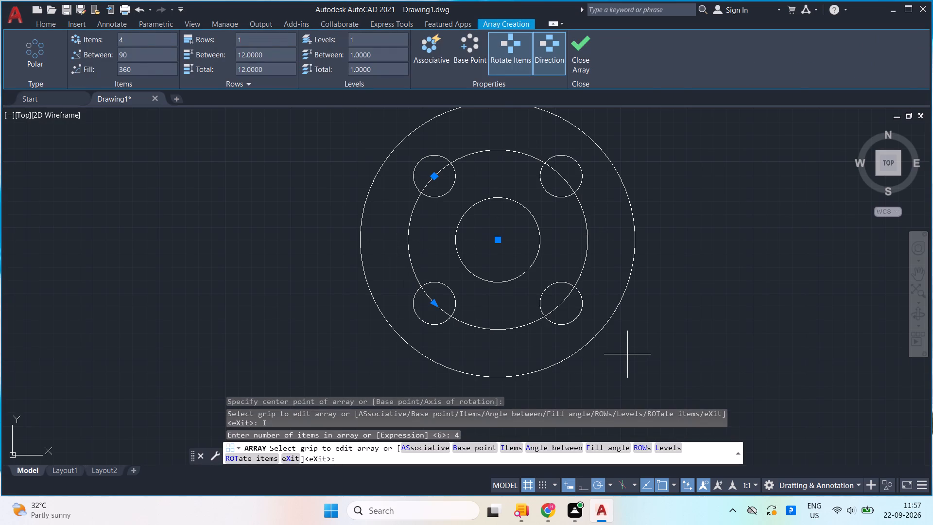
key("Return")
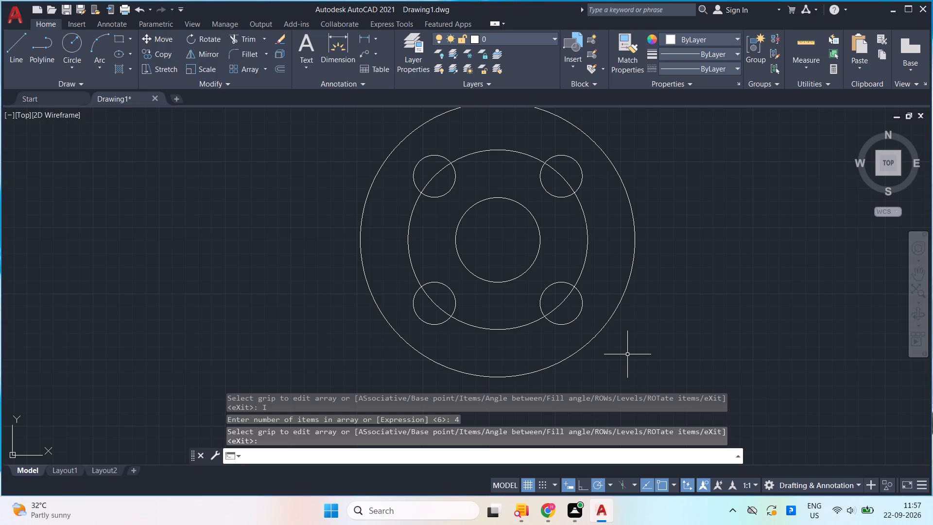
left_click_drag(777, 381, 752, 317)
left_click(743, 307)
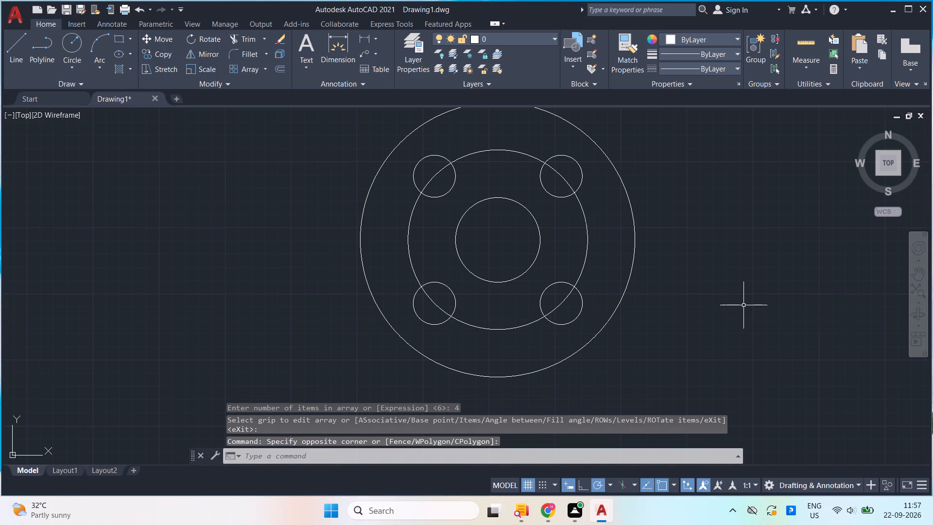
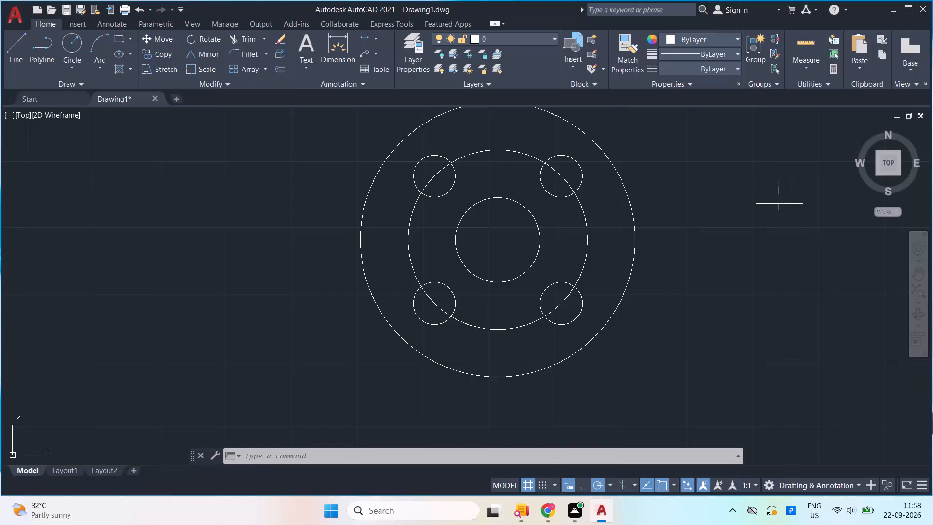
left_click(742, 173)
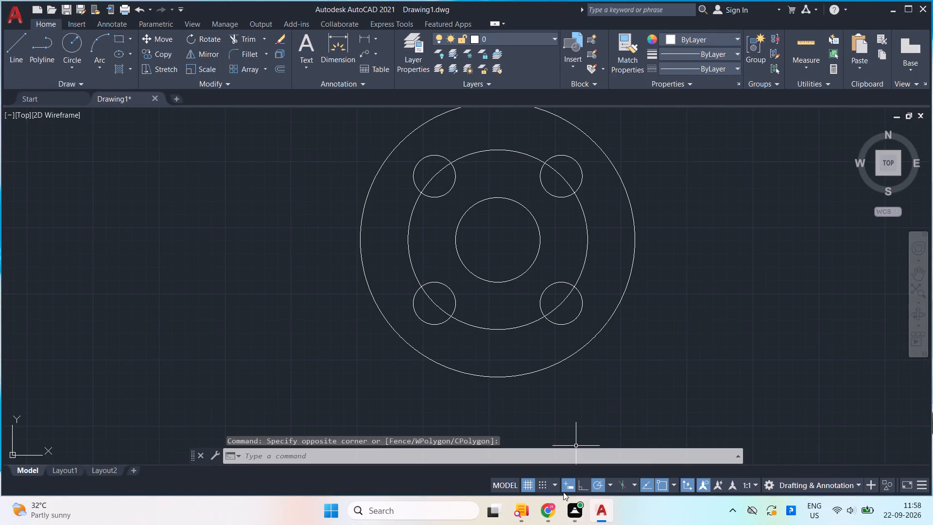
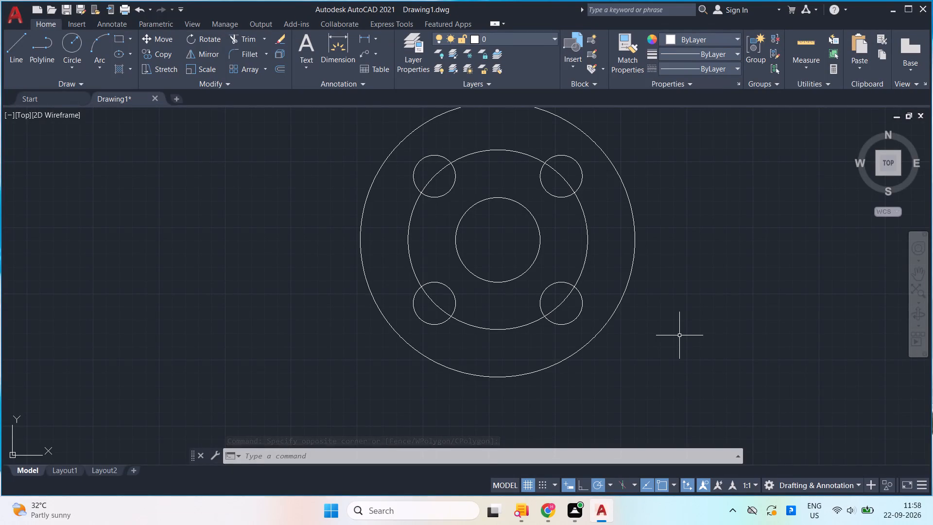
Erase the radius 17 construction circle that passes through the centres of the flange's four holes.
left_click_drag(682, 332, 681, 324)
left_click(672, 293)
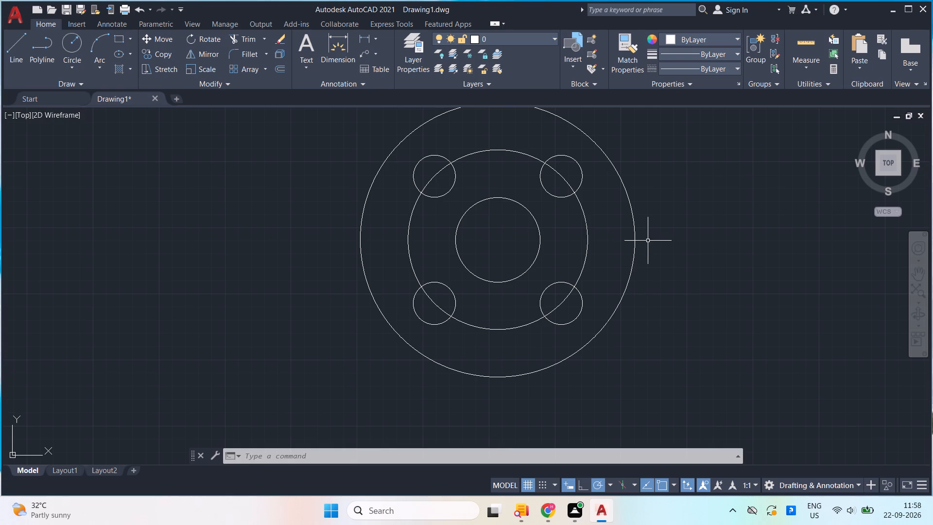
left_click_drag(596, 251, 586, 248)
left_click(574, 241)
key("Delete")
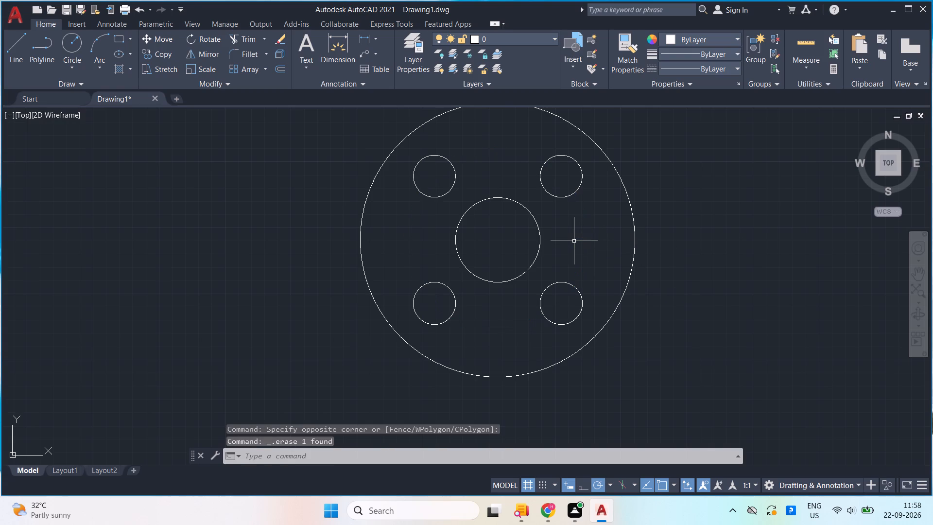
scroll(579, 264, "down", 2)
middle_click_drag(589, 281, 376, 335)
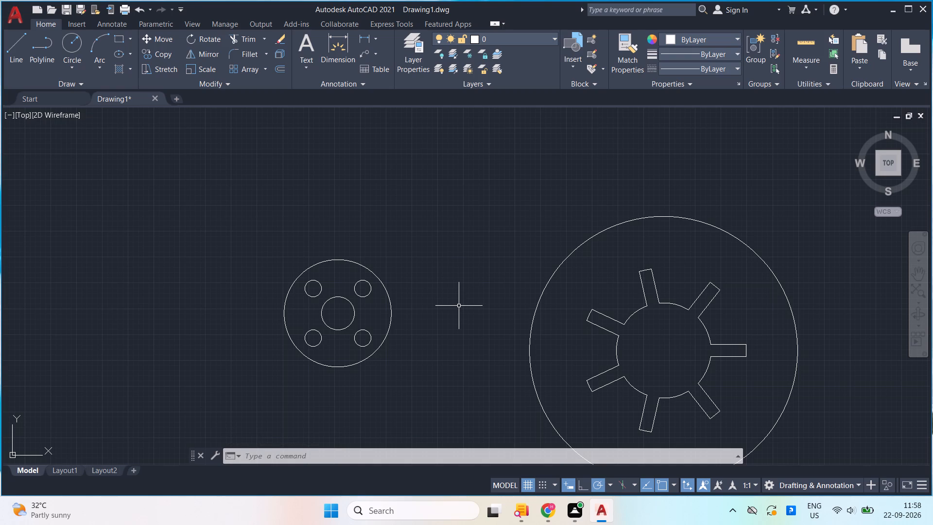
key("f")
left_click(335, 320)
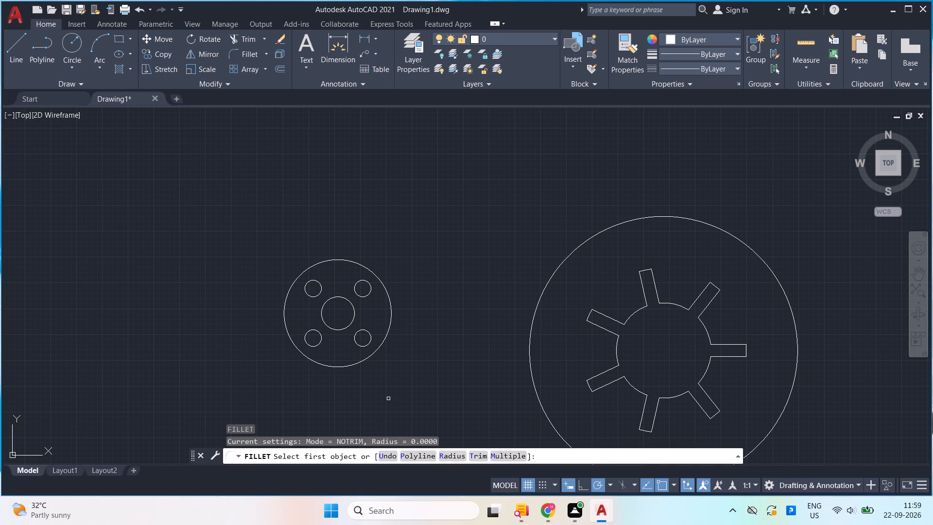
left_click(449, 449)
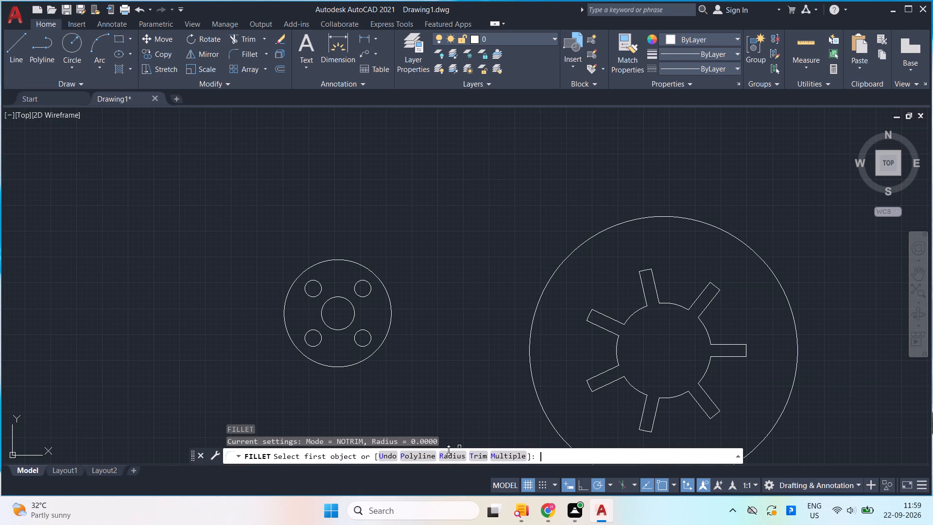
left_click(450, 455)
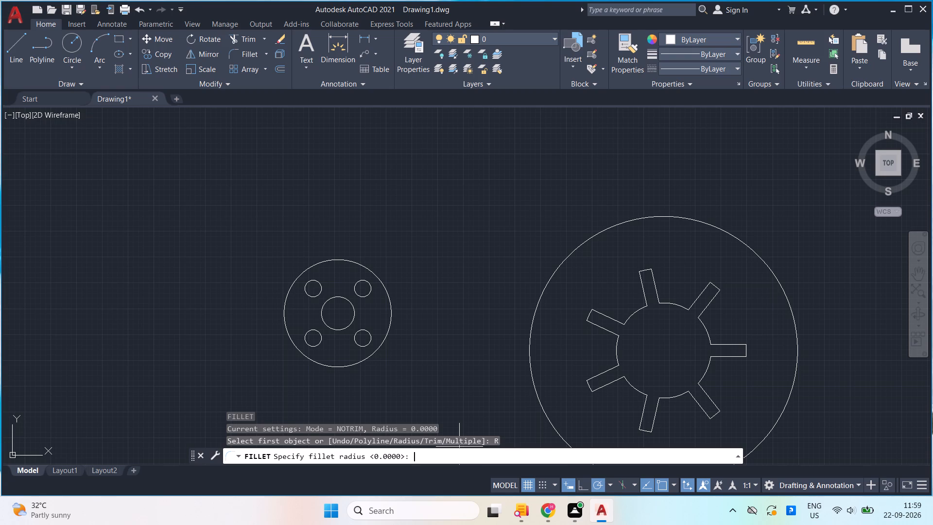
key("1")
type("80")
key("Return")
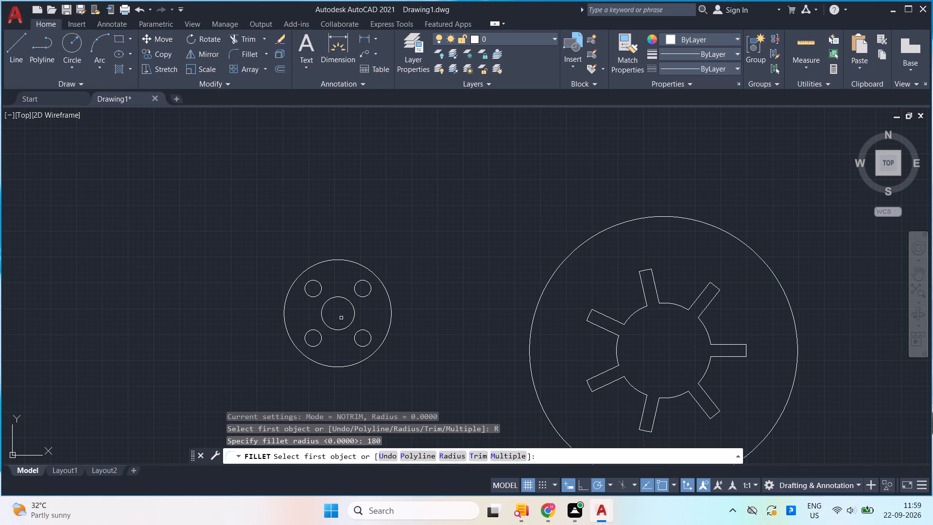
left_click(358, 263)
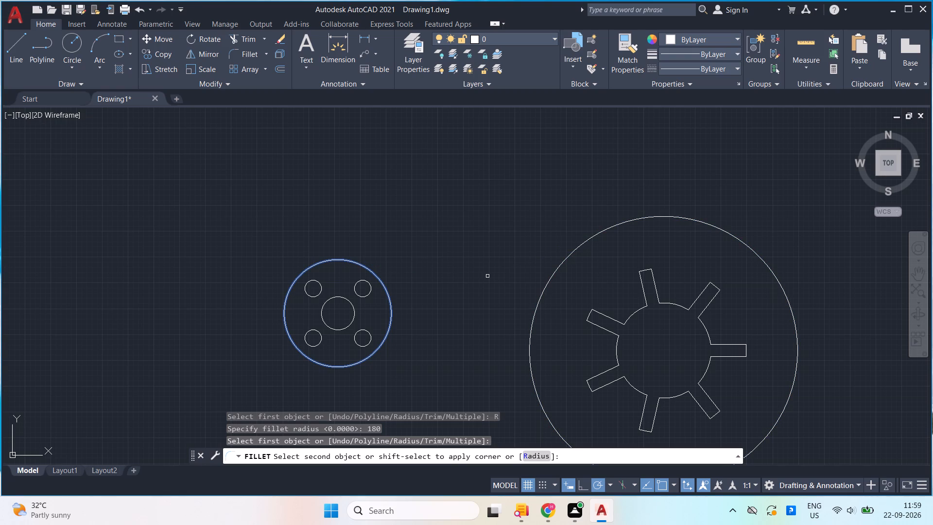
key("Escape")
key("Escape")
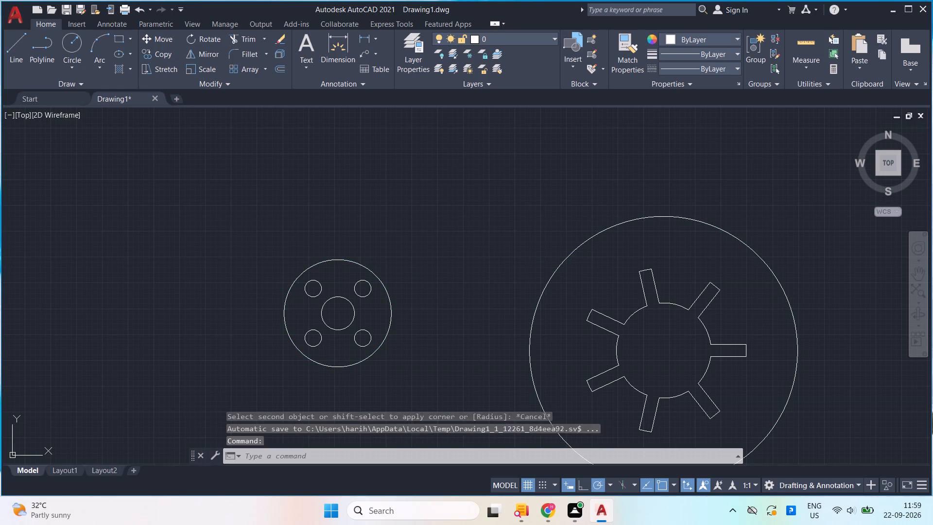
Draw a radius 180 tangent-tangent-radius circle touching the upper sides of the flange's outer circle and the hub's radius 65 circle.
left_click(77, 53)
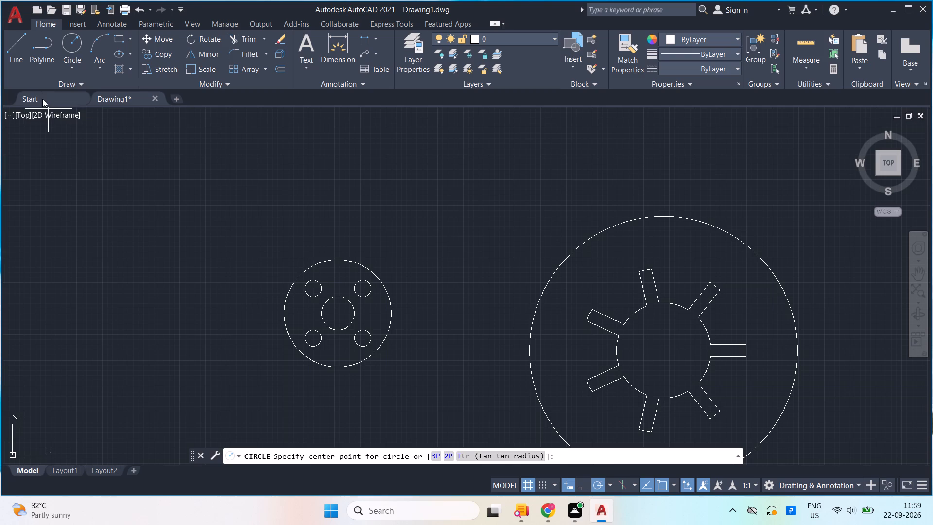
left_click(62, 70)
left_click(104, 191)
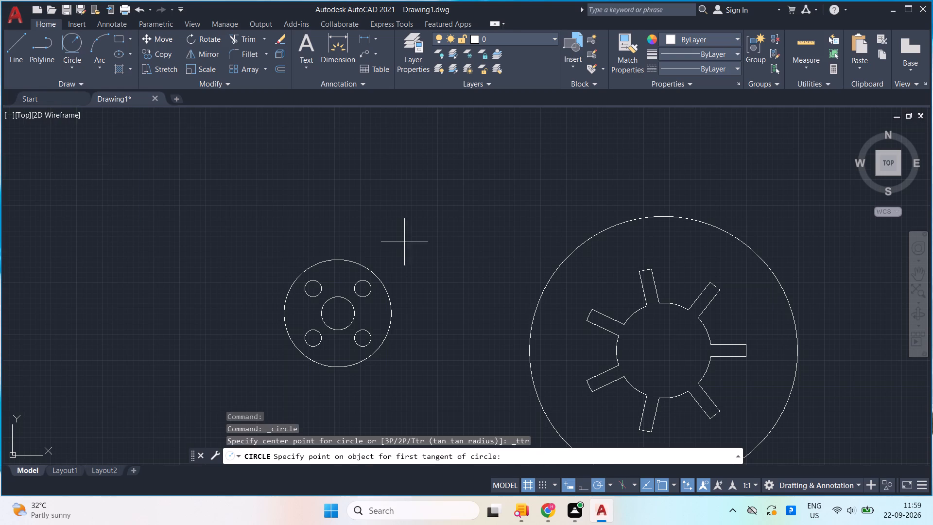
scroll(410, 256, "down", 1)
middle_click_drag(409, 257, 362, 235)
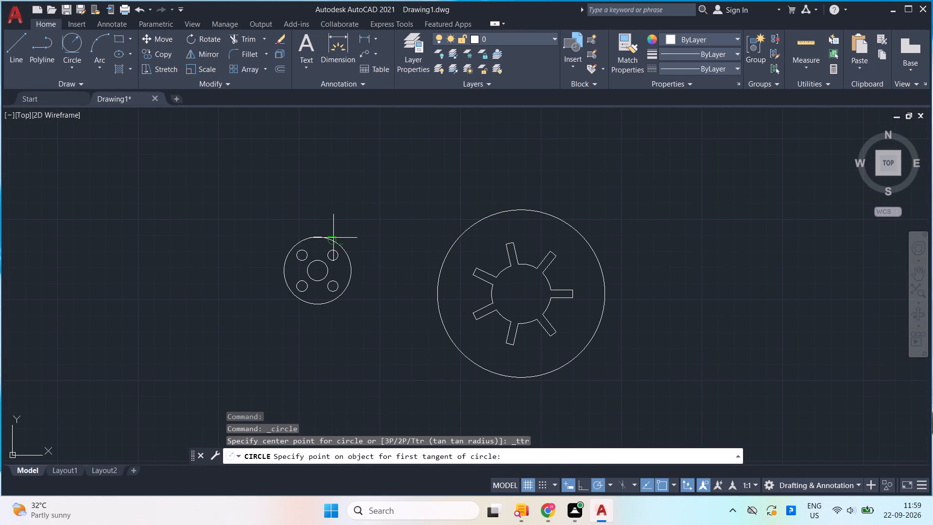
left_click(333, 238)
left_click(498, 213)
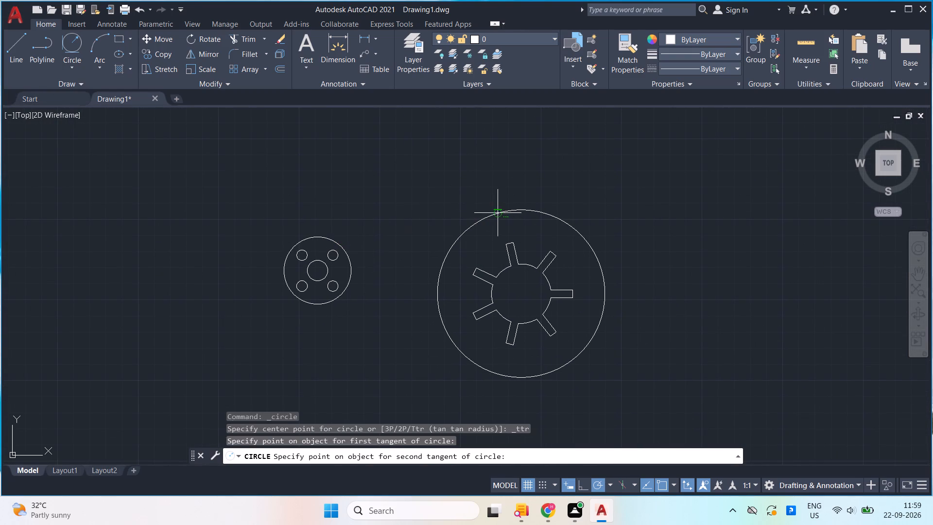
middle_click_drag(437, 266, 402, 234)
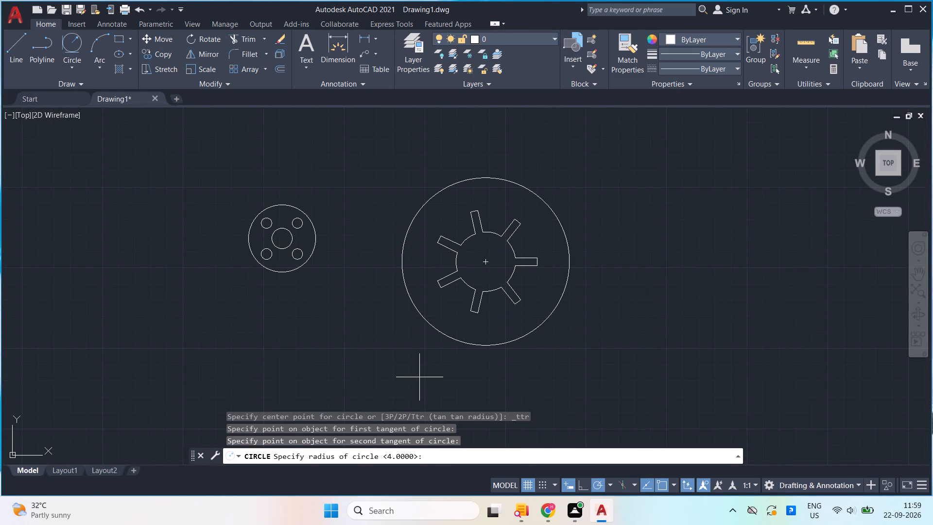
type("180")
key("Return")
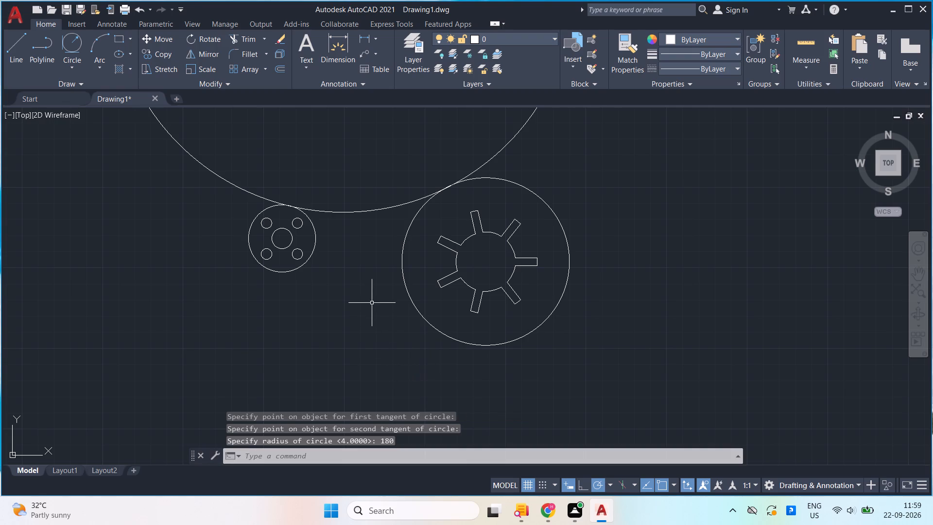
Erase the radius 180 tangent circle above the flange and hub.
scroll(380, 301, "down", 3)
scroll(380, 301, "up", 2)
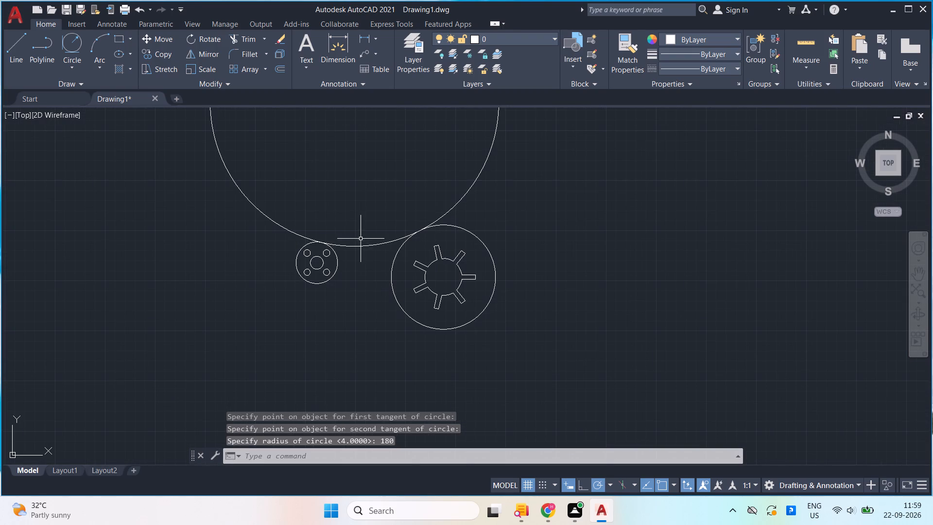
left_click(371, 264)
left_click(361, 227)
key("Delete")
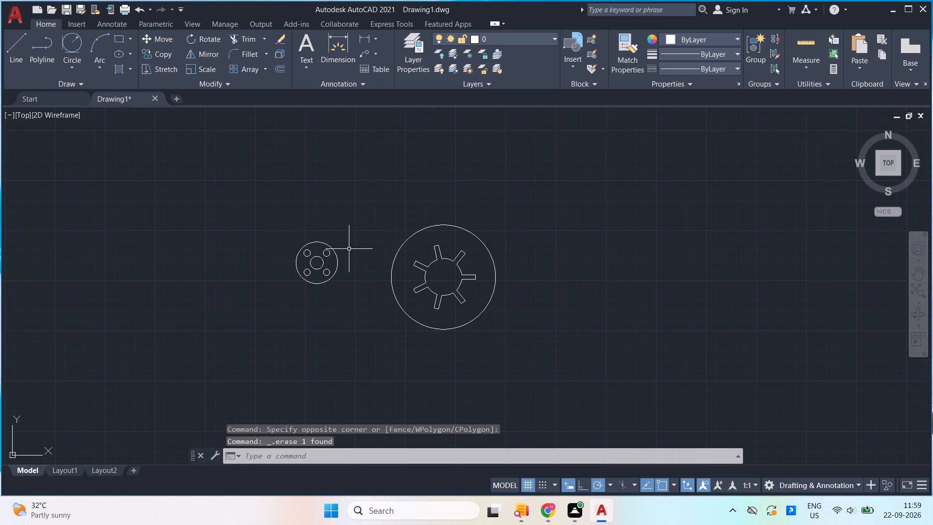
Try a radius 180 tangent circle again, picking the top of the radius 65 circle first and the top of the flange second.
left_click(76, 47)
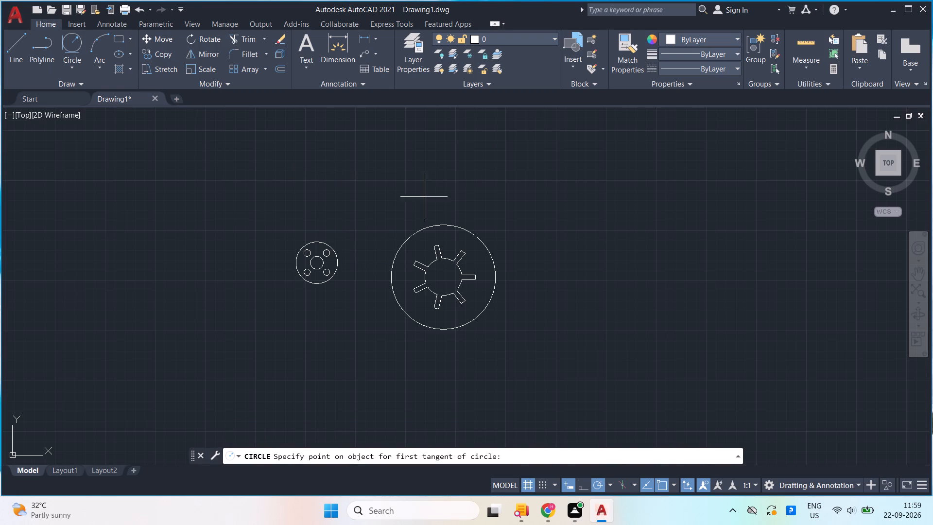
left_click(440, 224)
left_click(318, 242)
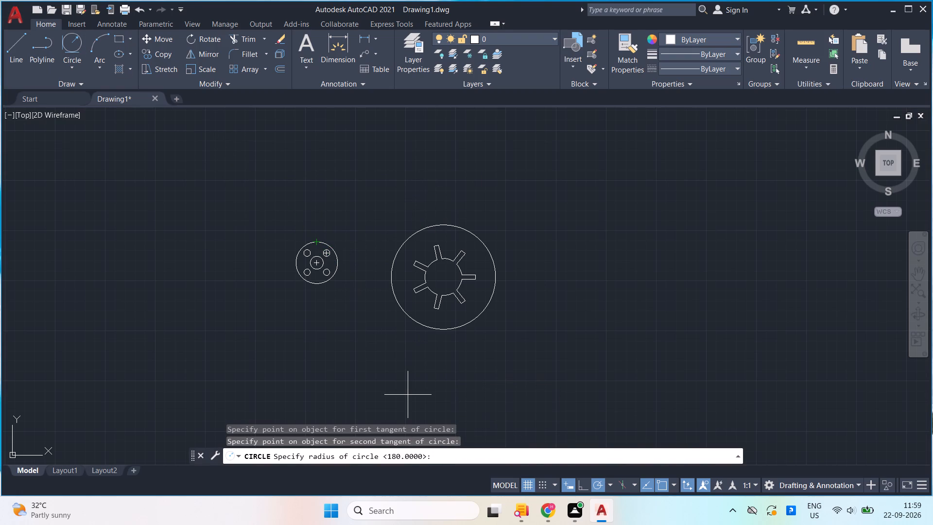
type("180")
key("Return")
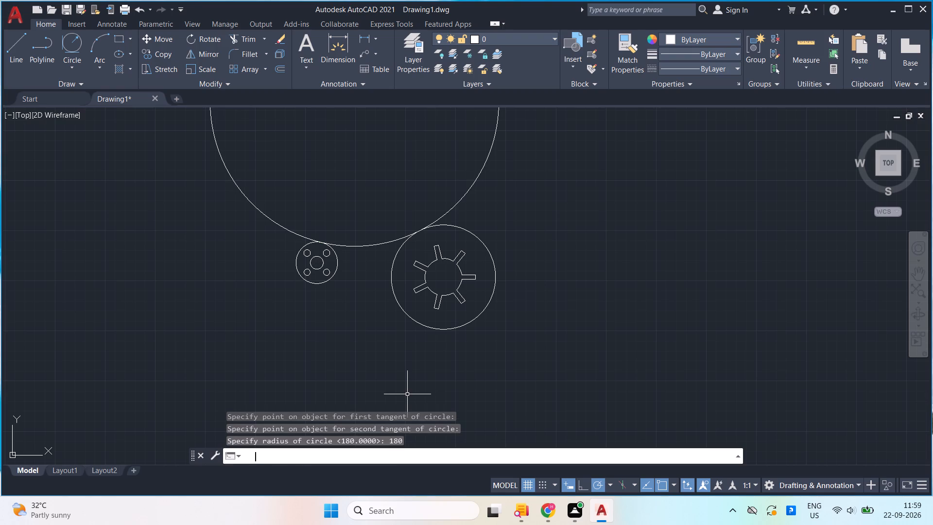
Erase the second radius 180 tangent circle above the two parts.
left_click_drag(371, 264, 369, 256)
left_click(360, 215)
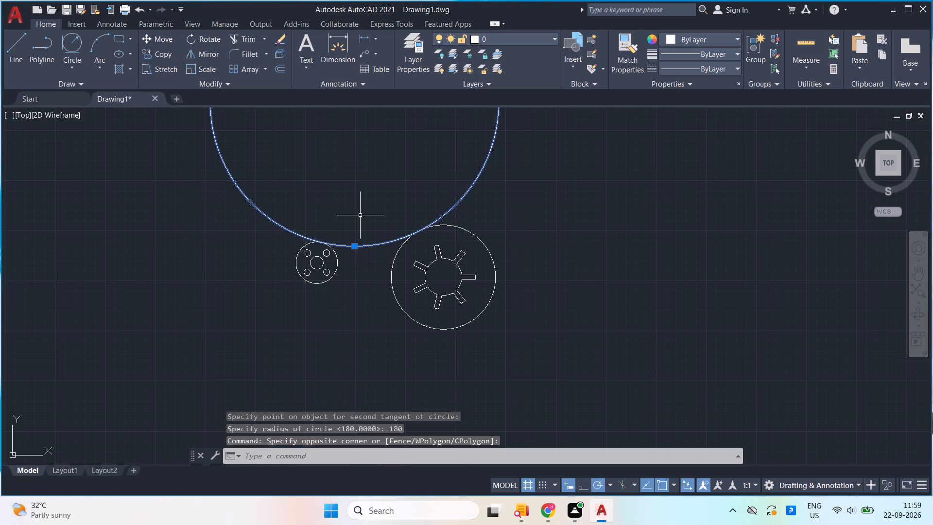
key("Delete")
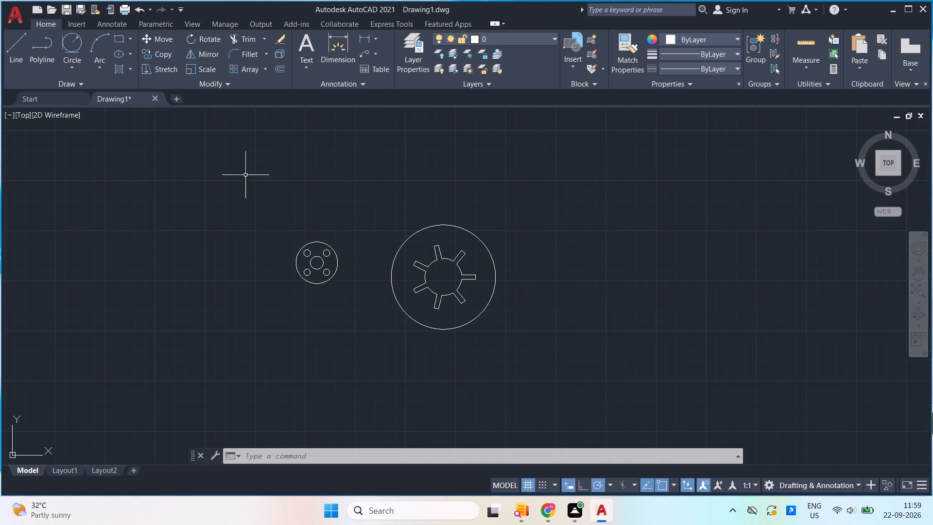
Draw a radius 180 circle enclosing both parts, tangent to the flange's upper-left edge and the radius 65 circle's upper-right edge.
left_click(67, 47)
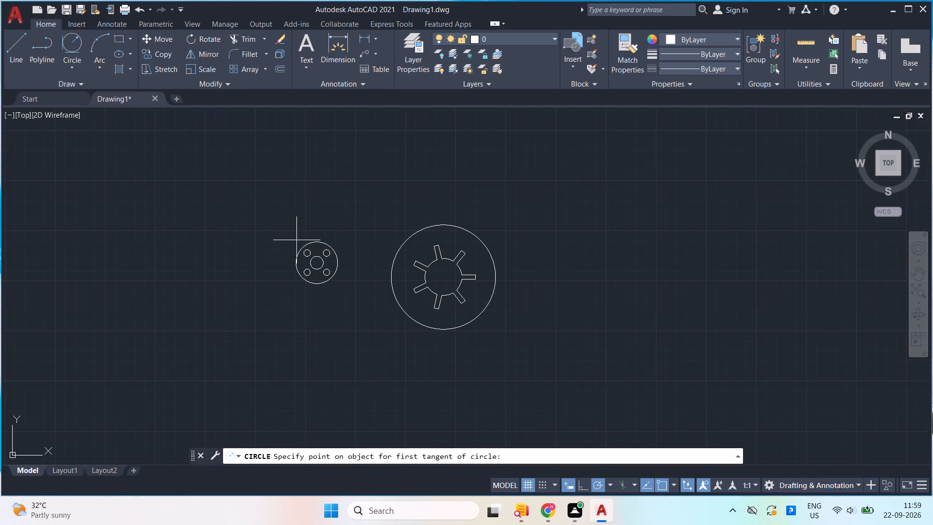
left_click(309, 242)
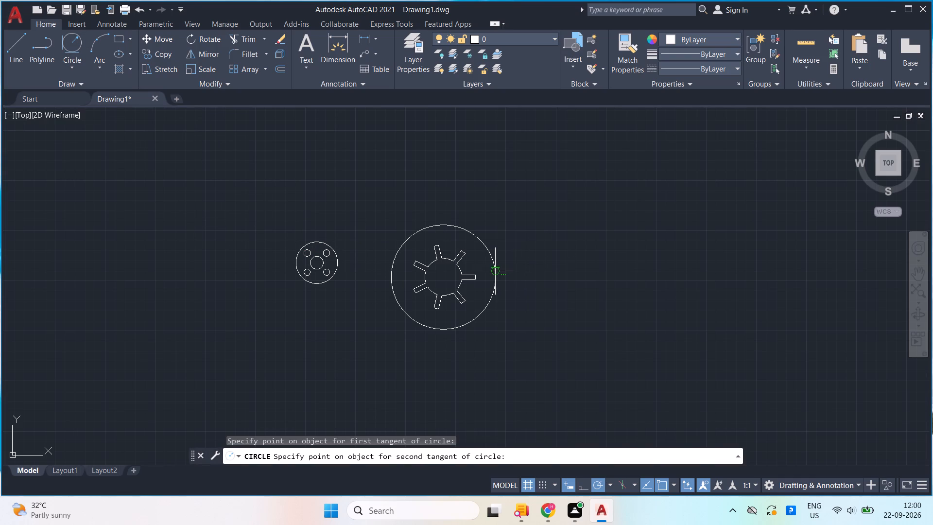
left_click(489, 251)
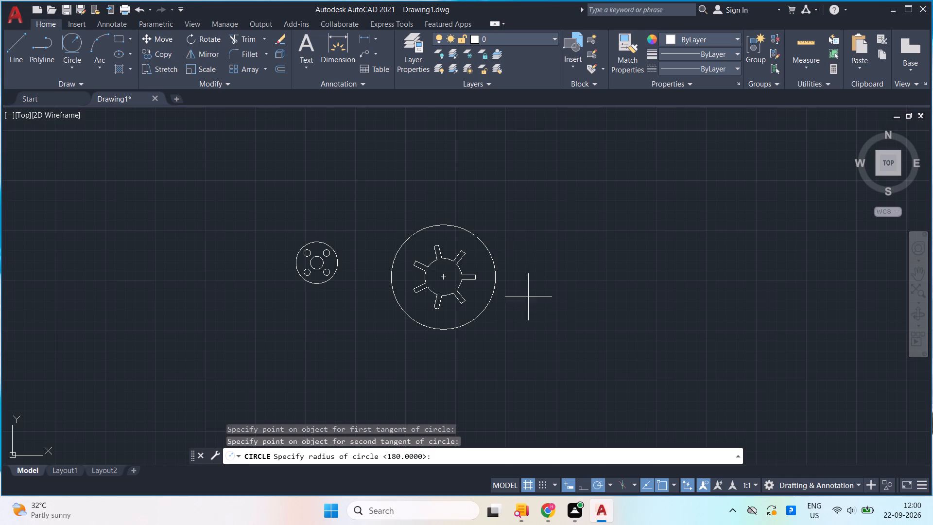
key("Return")
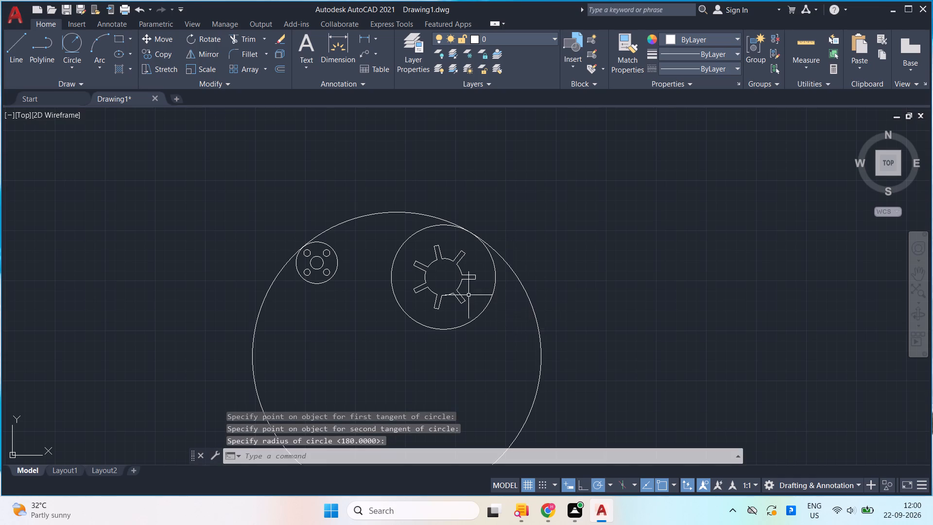
Trim away the lower portion of the radius 180 circle, keeping only the upper arc between its two tangent points.
type("tr")
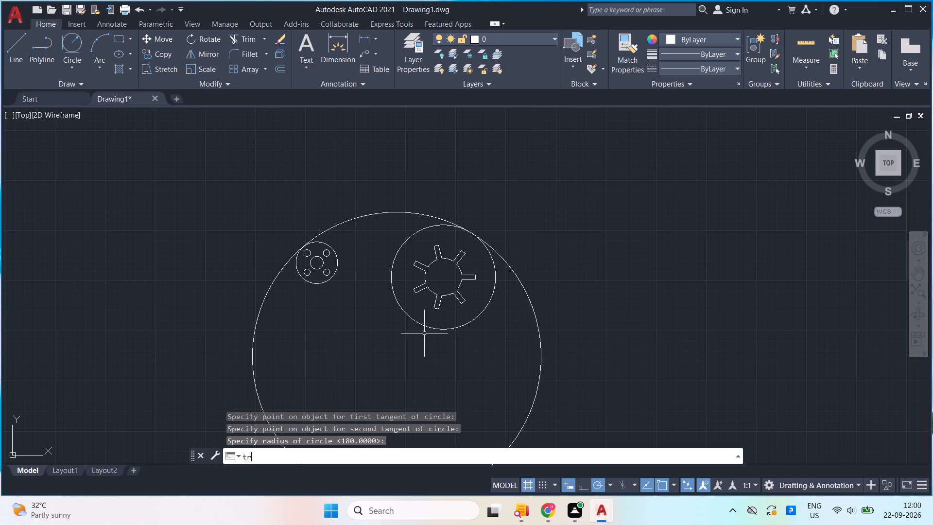
key("Return")
left_click_drag(516, 365, 484, 363)
left_click_drag(571, 367, 474, 373)
key("Escape")
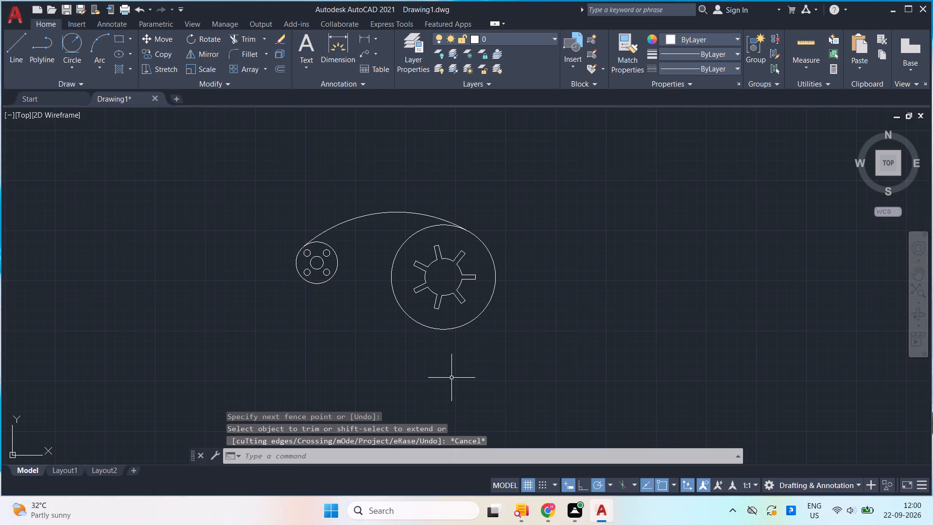
Copy the radius 180 arc straight down by 20, keeping the original in place.
scroll(376, 284, "up", 1)
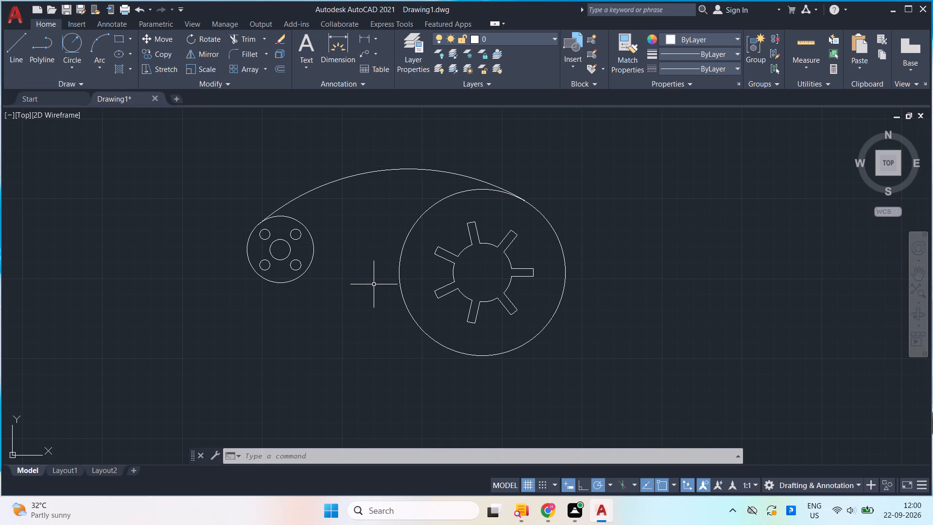
scroll(380, 249, "up", 1)
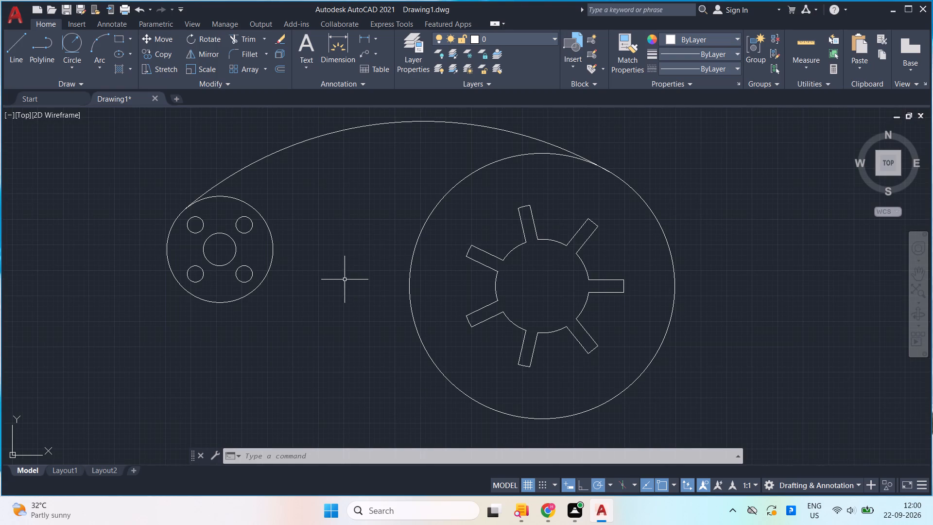
left_click_drag(355, 164, 330, 156)
left_click(278, 133)
middle_click_drag(308, 187, 309, 260)
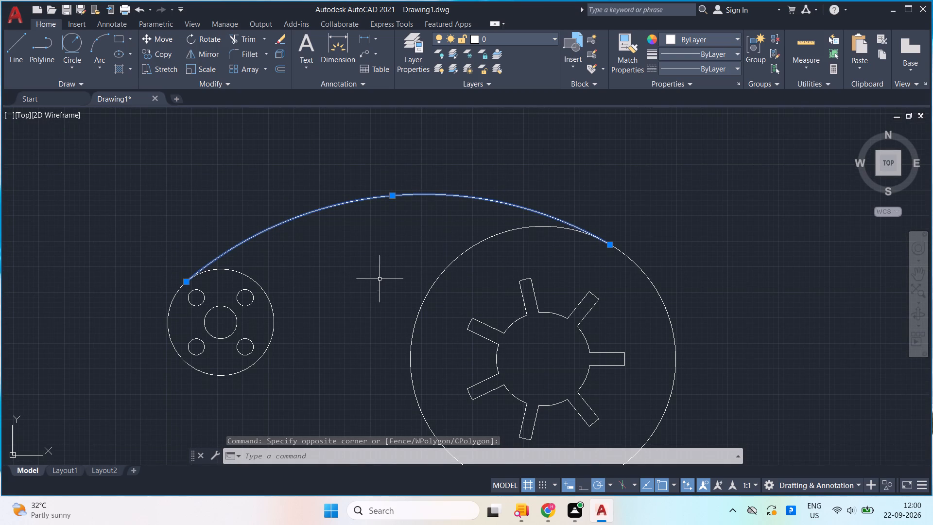
key("c")
key("o")
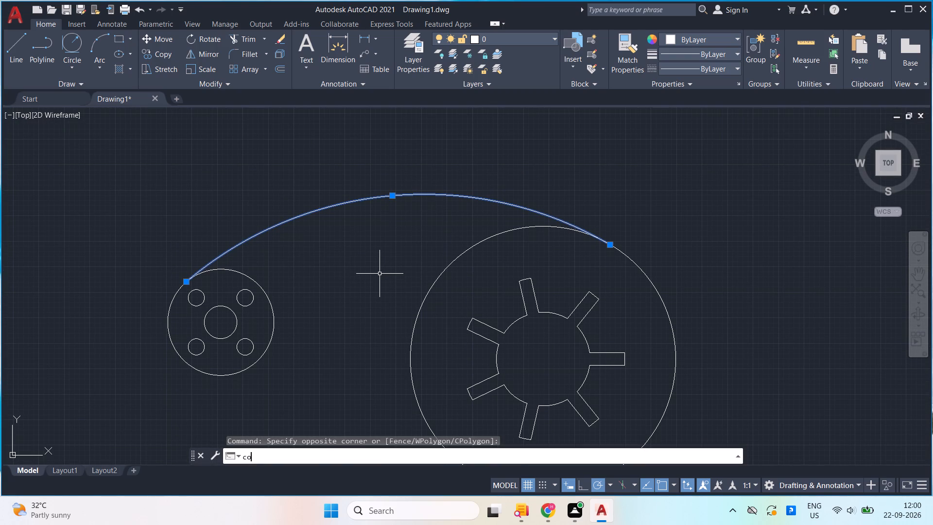
key("Return")
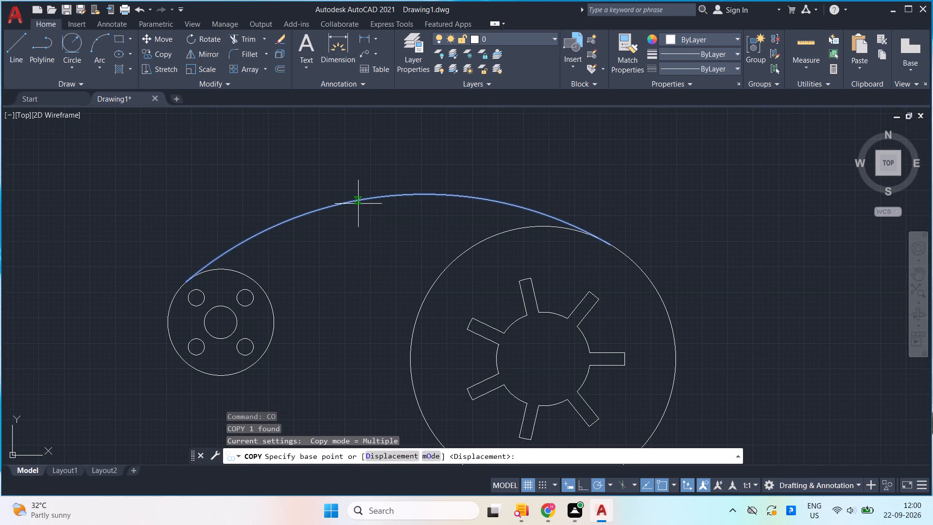
left_click(358, 204)
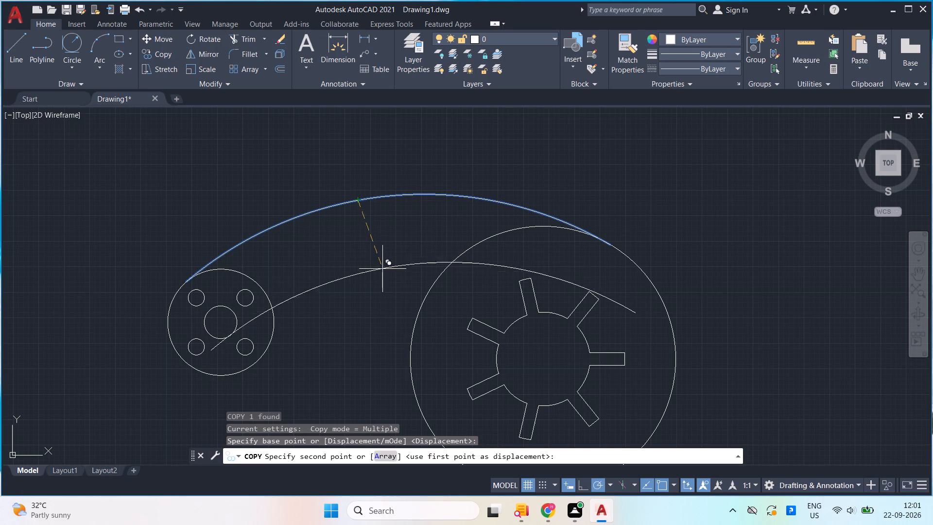
left_click(581, 492)
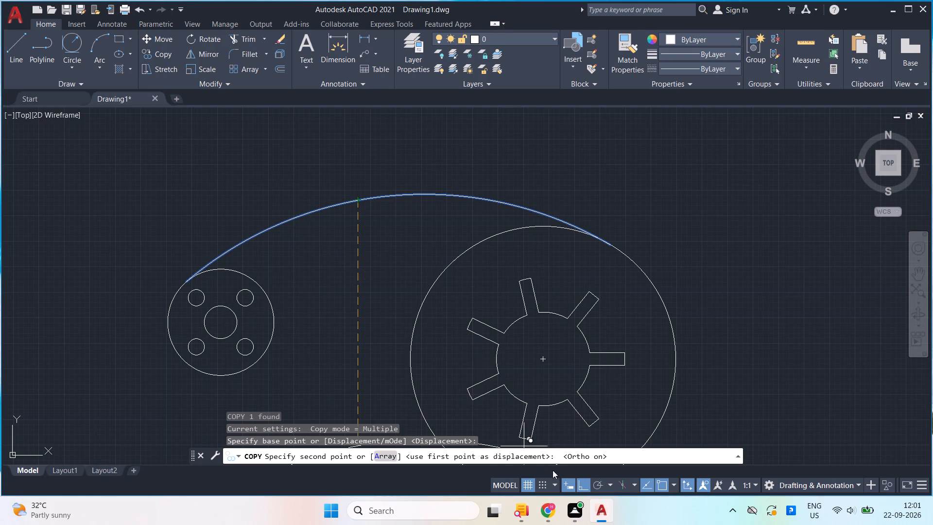
left_click(586, 485)
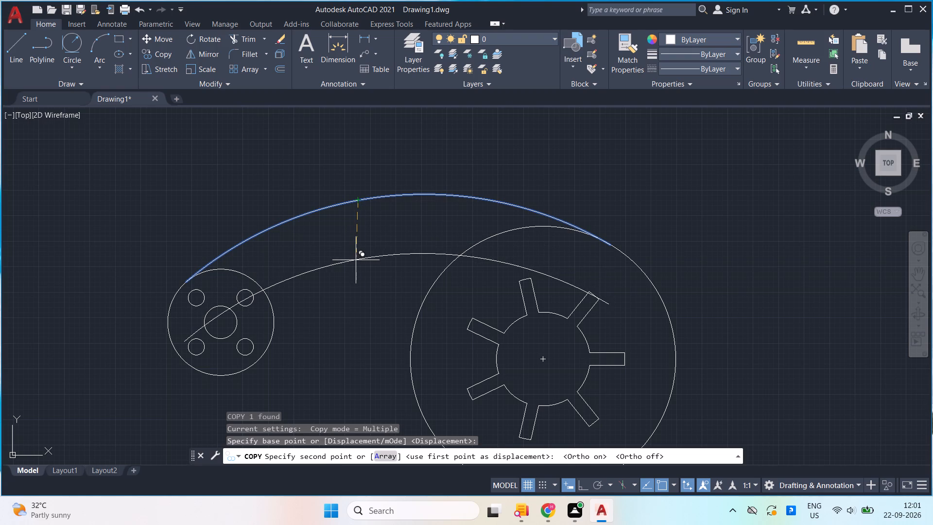
left_click(587, 486)
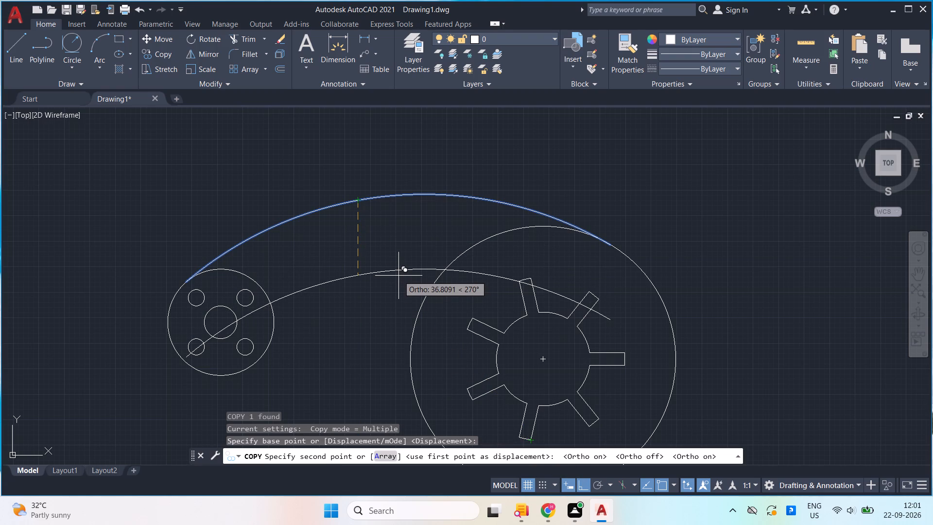
key("2")
key("0")
key("Return")
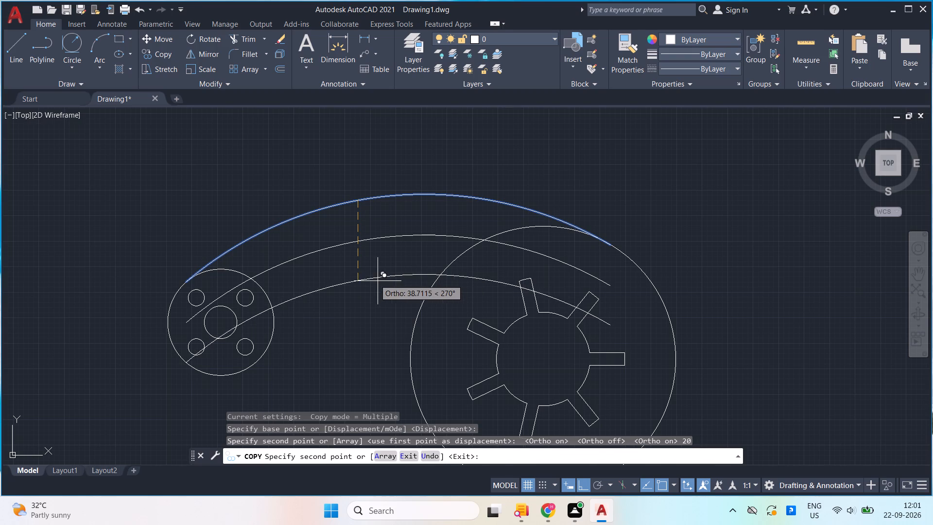
key("Return")
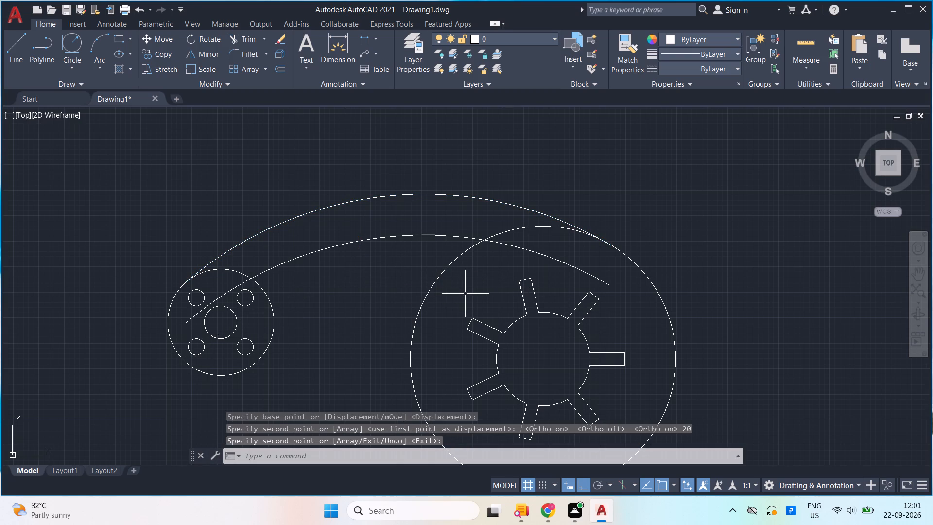
Trim away the copied arc's ends lying inside the radius 65 circle and inside the flange.
type("tr")
key("Return")
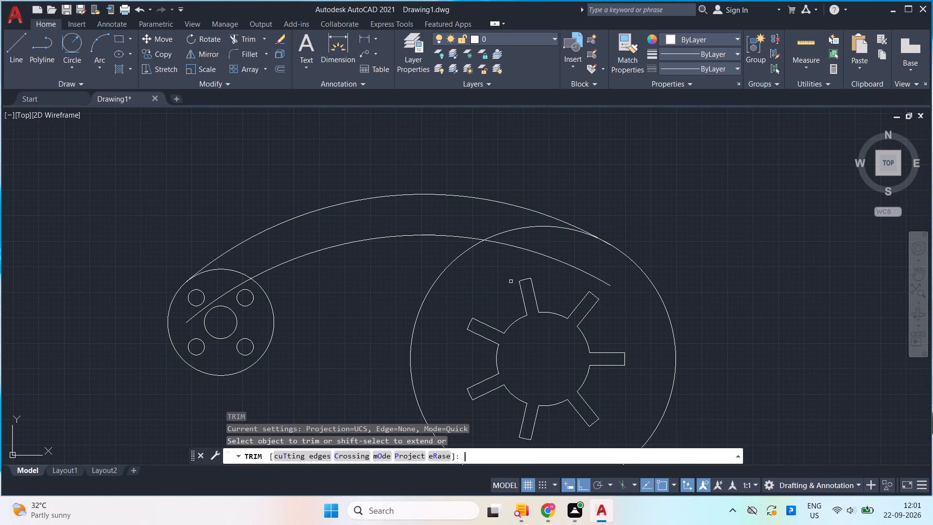
left_click_drag(505, 260, 578, 248)
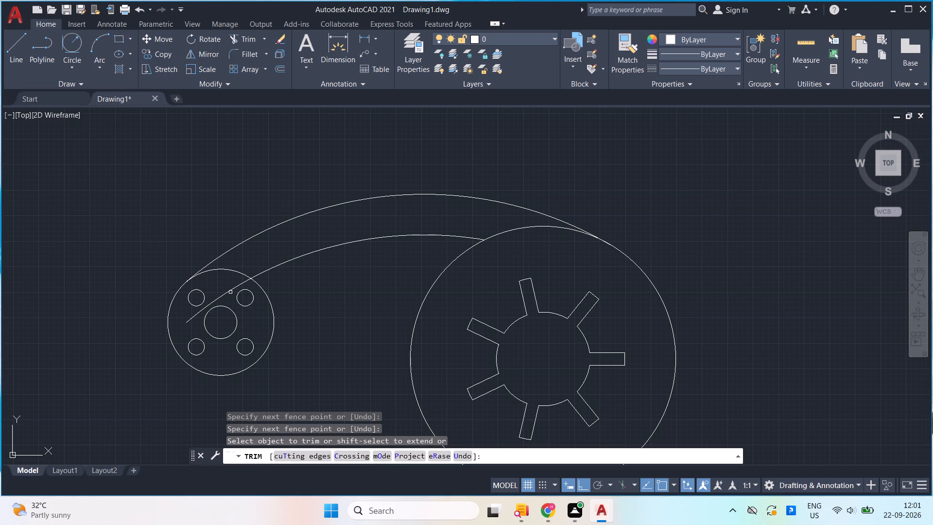
left_click(226, 292)
key("Escape")
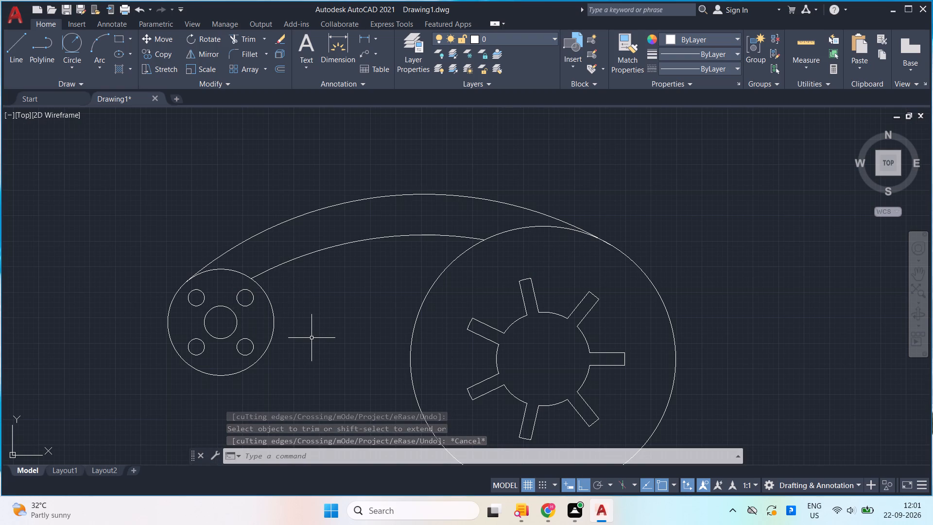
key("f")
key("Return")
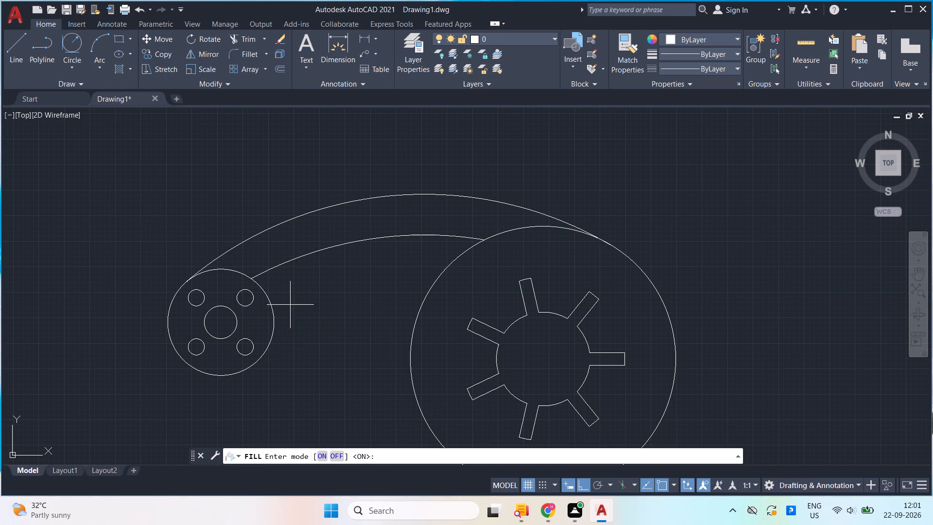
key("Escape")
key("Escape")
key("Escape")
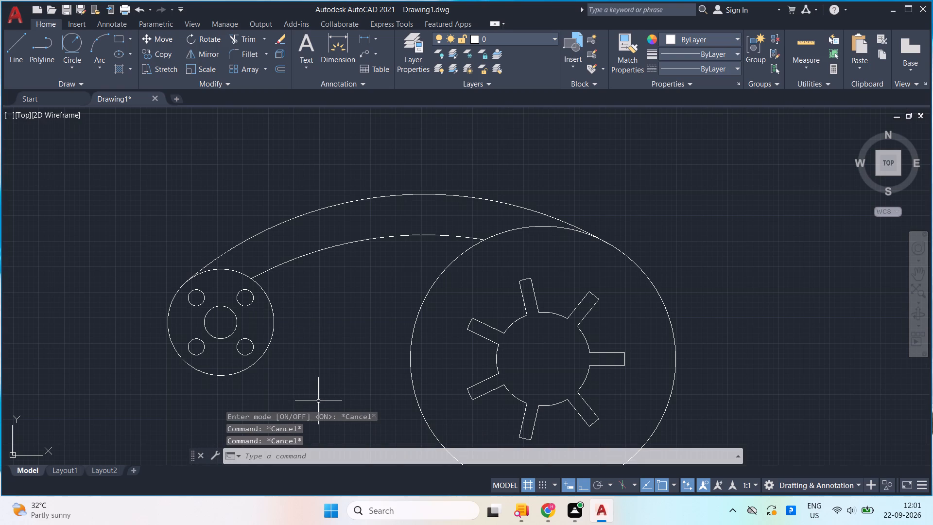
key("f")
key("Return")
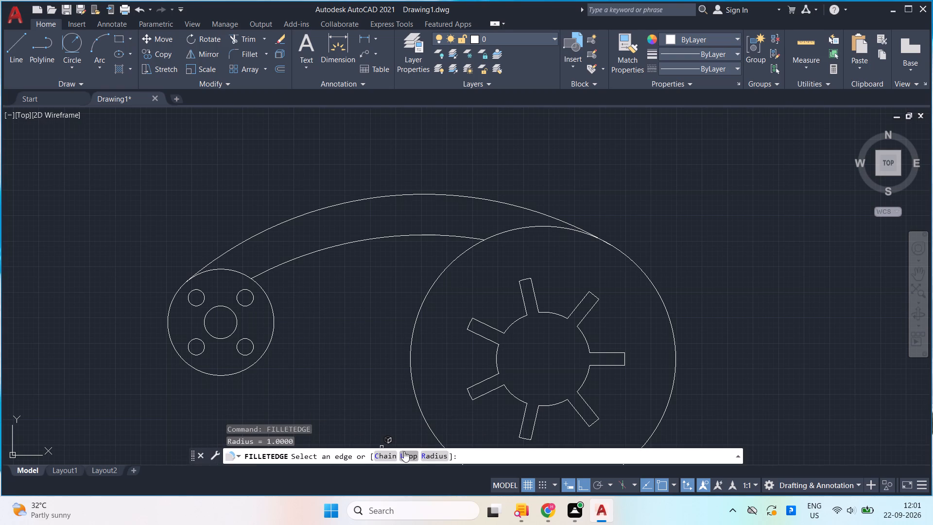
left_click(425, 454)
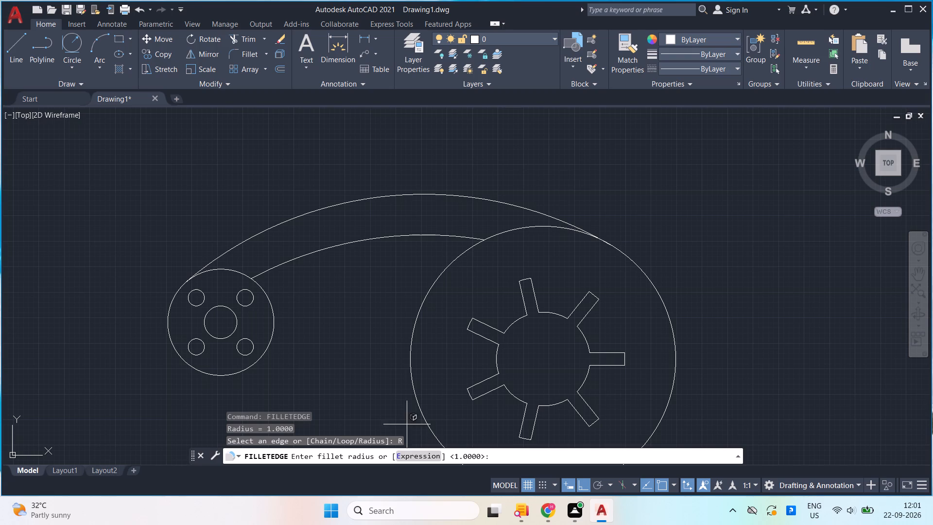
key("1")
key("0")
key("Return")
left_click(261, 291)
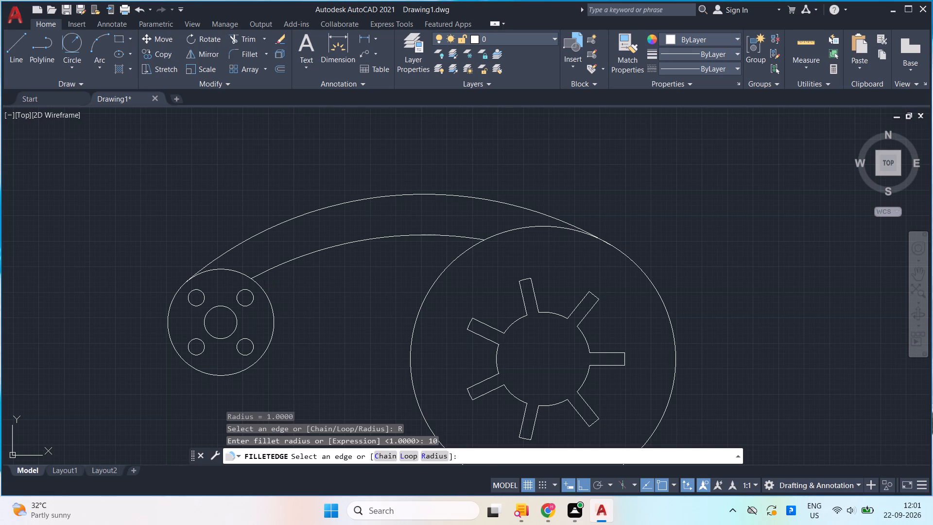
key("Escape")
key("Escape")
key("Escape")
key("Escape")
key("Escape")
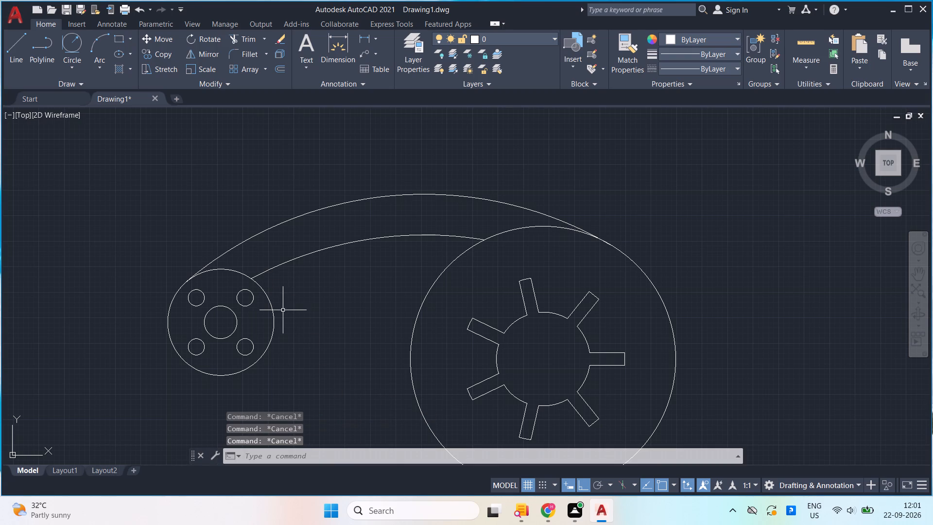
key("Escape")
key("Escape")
Fillet the corner between the flange's outer circle and the lower arc with radius 10.
key("f")
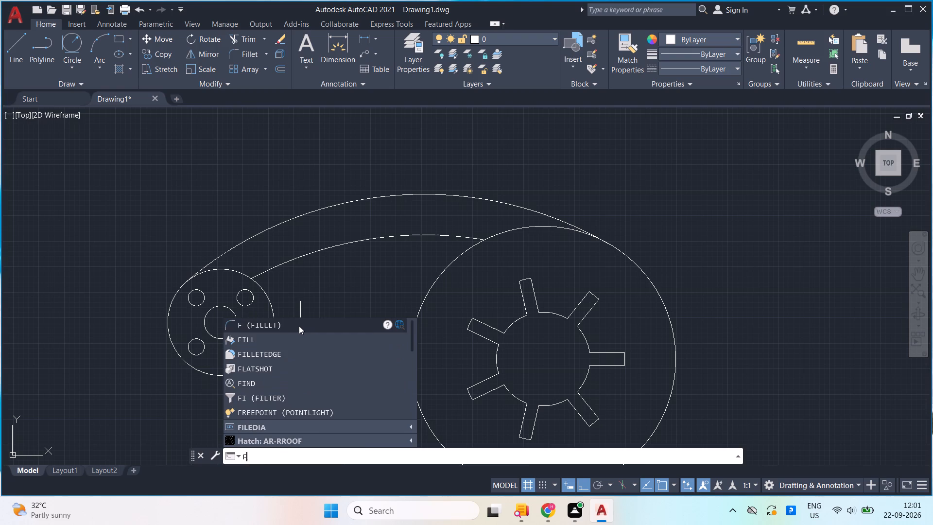
left_click(299, 326)
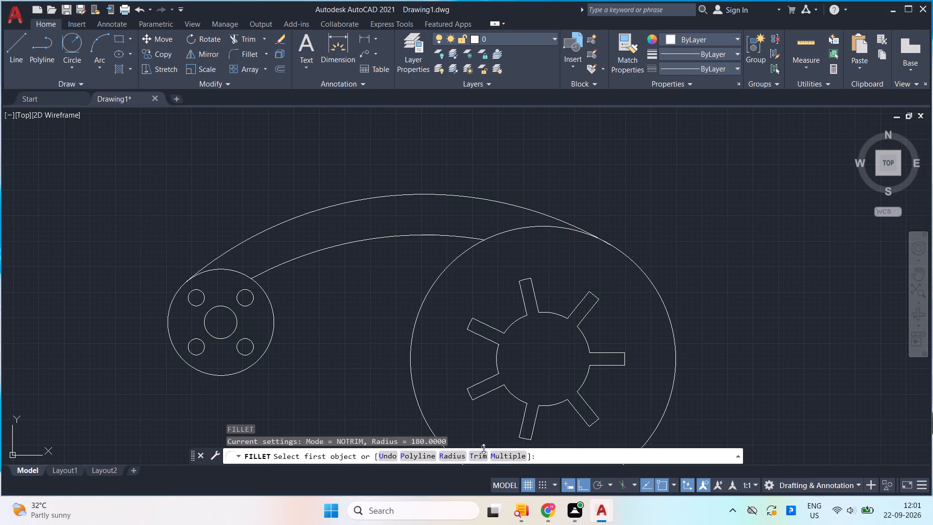
left_click(437, 455)
left_click(452, 455)
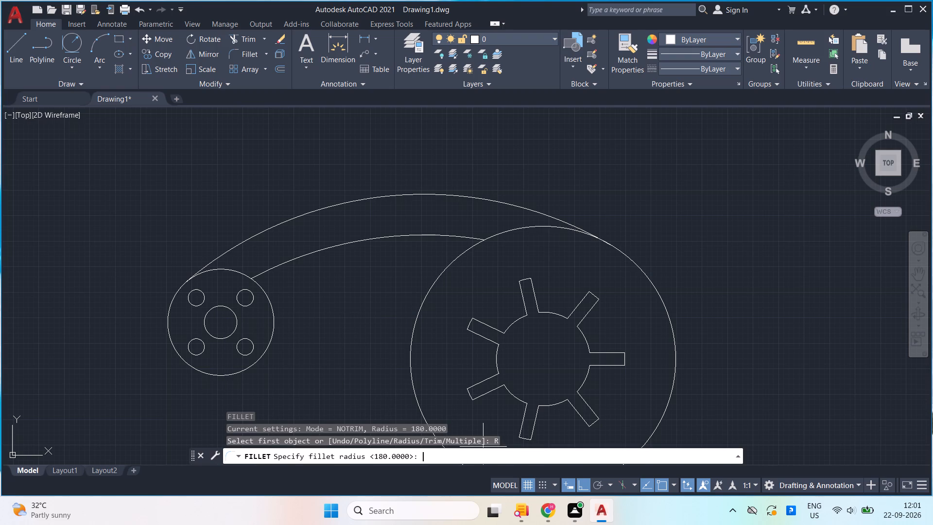
key("1")
key("0")
key("Return")
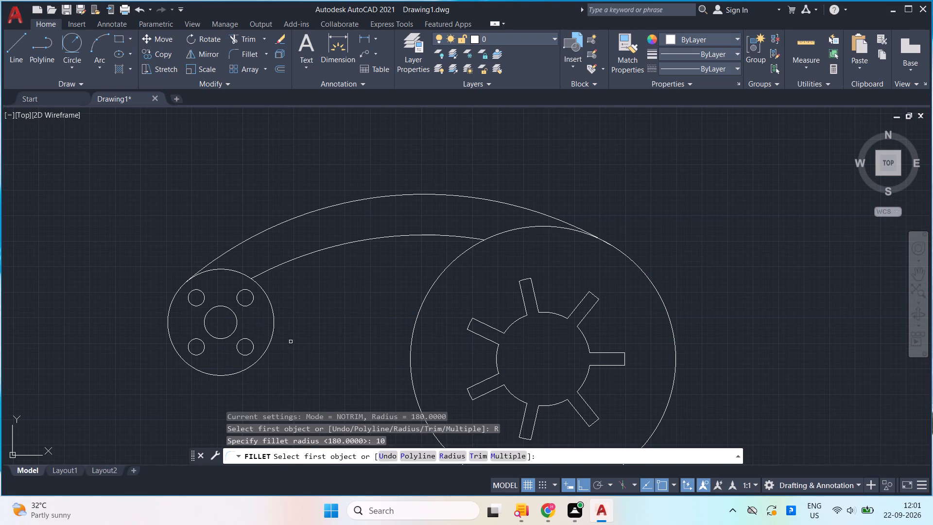
left_click(273, 310)
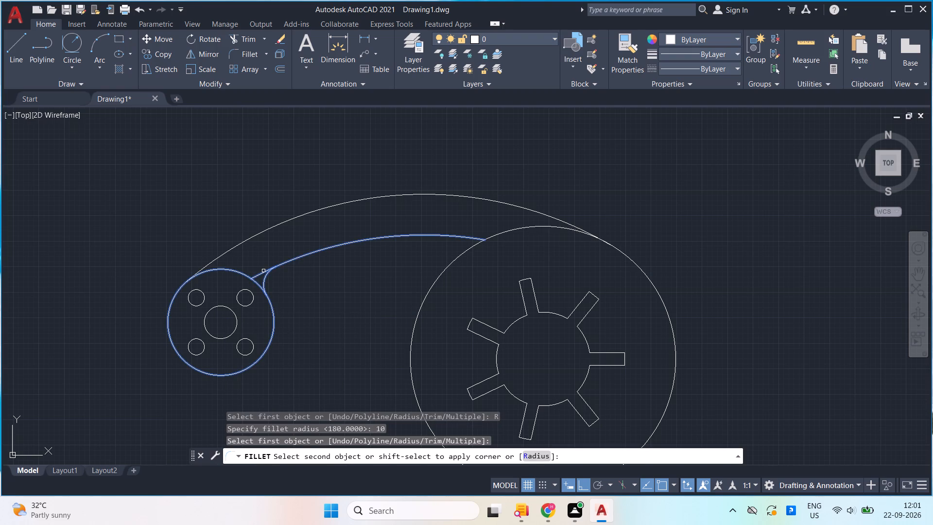
left_click(263, 271)
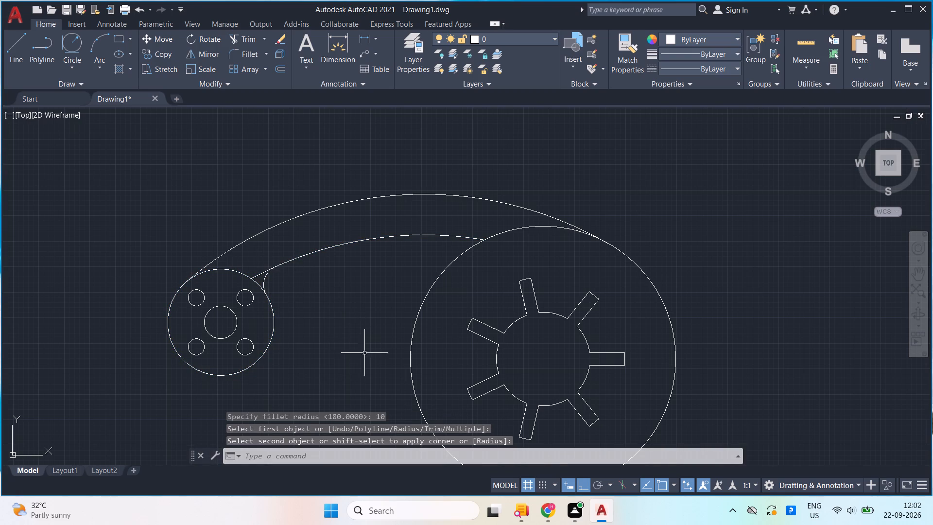
Fillet the corner between the lower arc and the radius 65 circle with radius 12.
key("space")
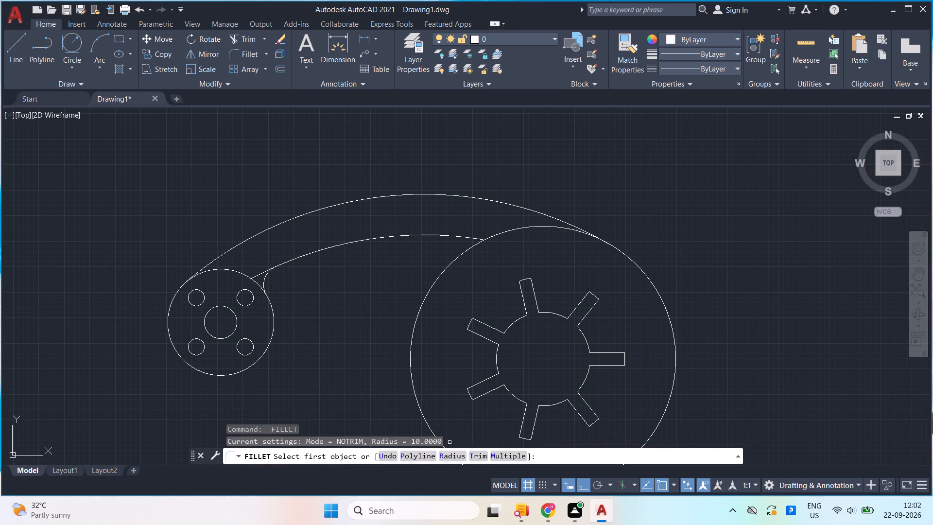
left_click(447, 453)
type("12")
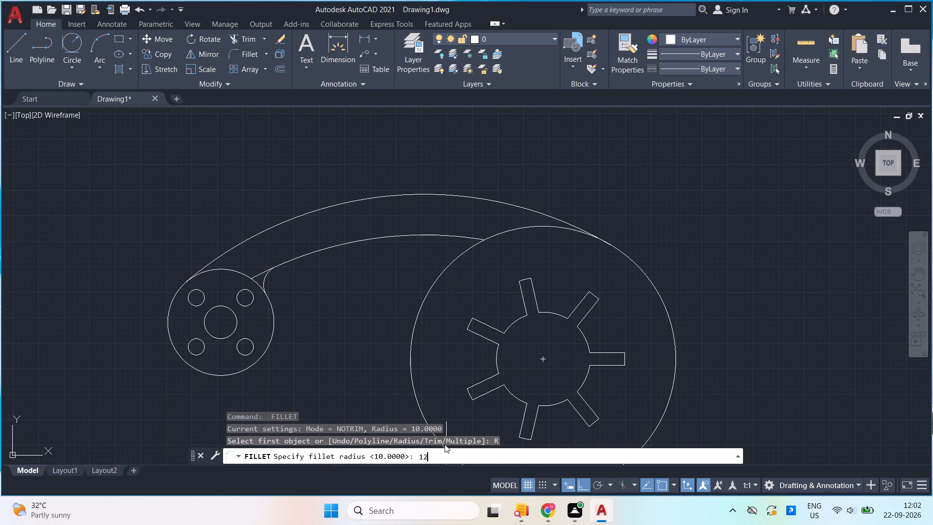
key("Return")
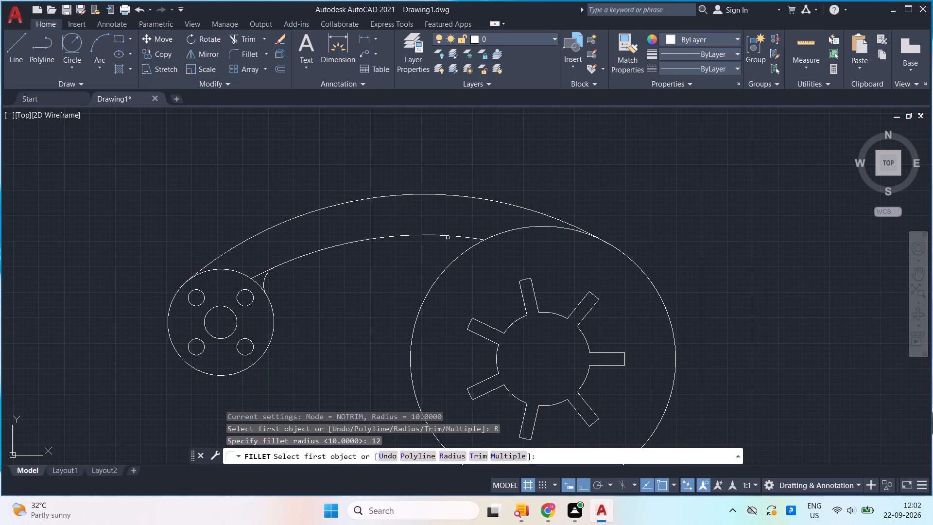
left_click(448, 234)
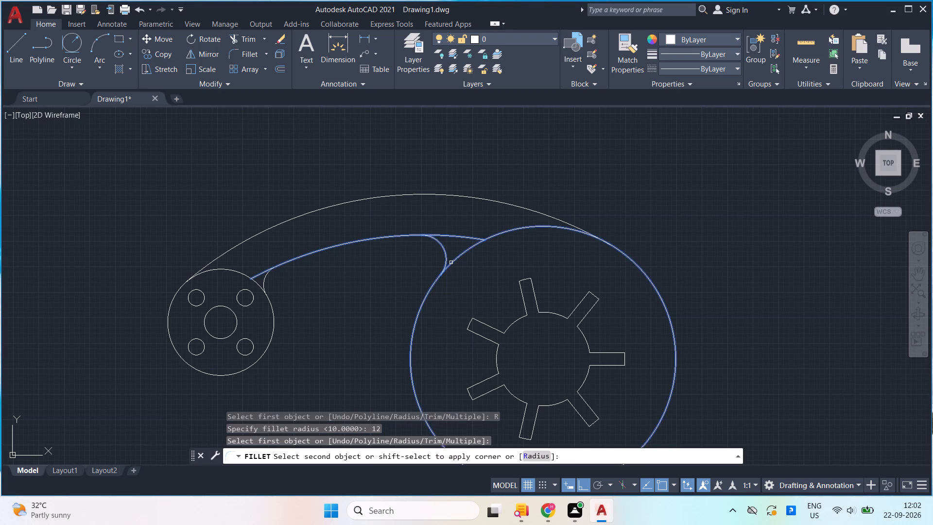
left_click(451, 262)
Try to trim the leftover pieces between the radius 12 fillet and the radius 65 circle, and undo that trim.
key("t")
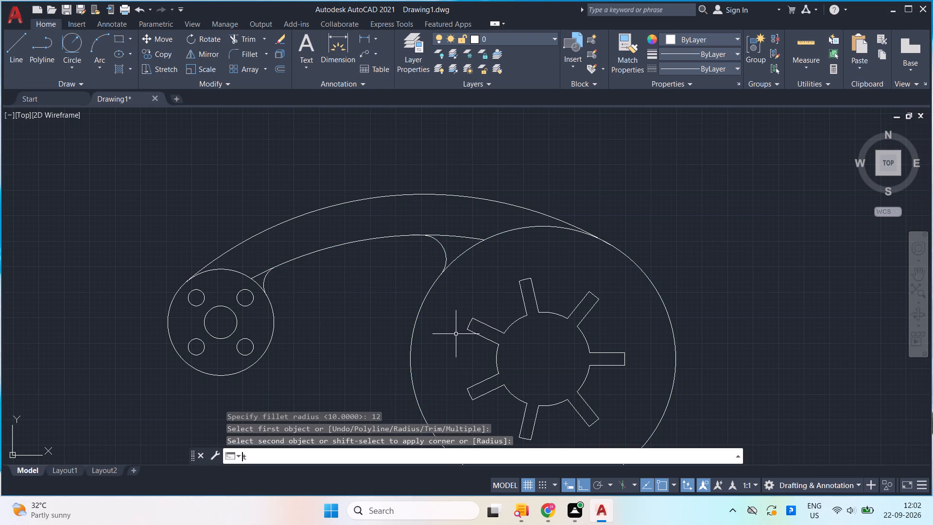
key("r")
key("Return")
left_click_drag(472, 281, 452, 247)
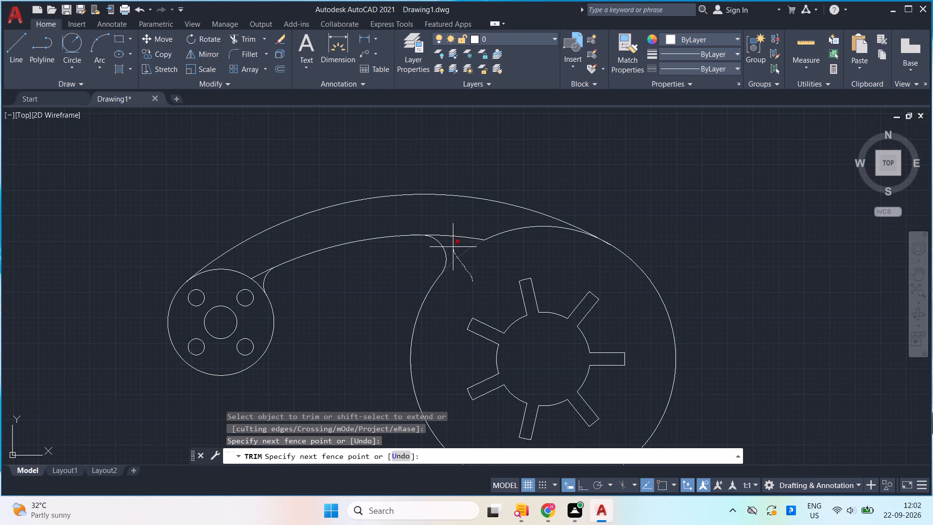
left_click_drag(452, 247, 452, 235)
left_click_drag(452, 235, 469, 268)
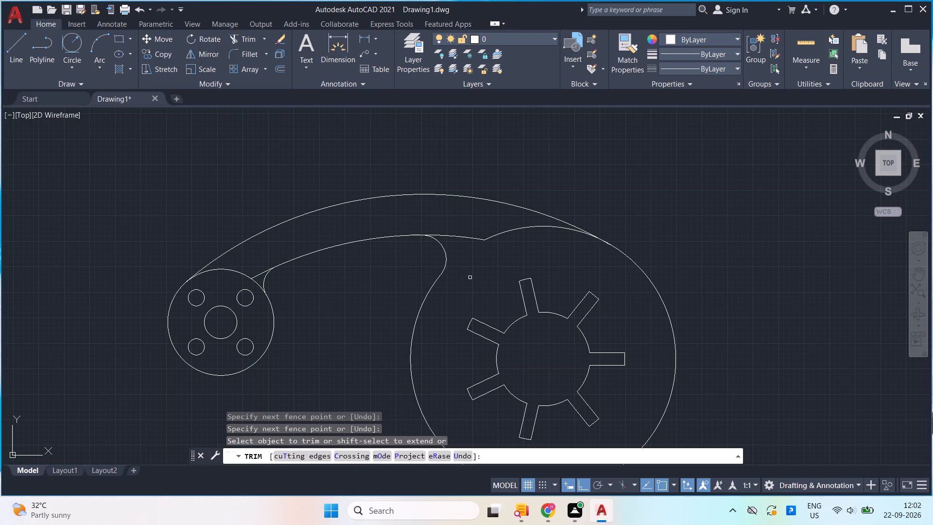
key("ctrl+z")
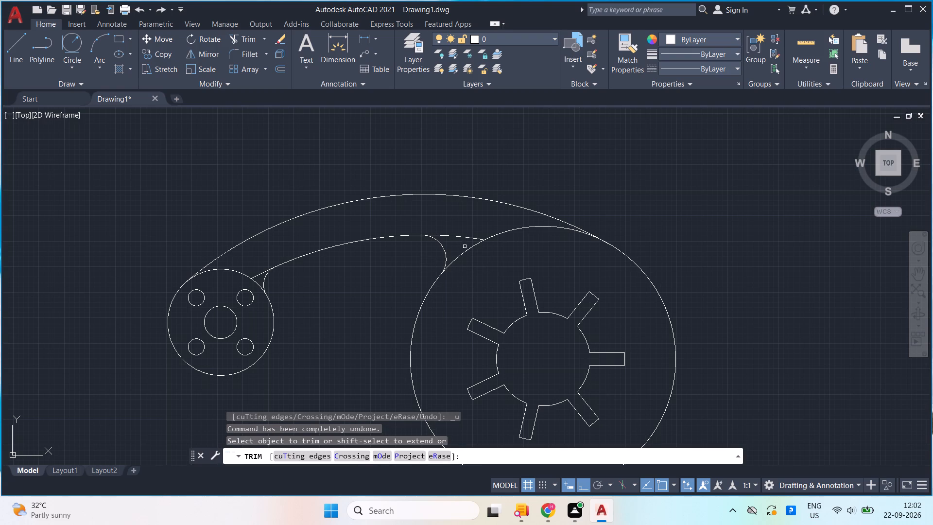
Trim off the lower arc's leftover ends beyond the radius 12 and radius 10 fillets.
left_click_drag(465, 246, 454, 228)
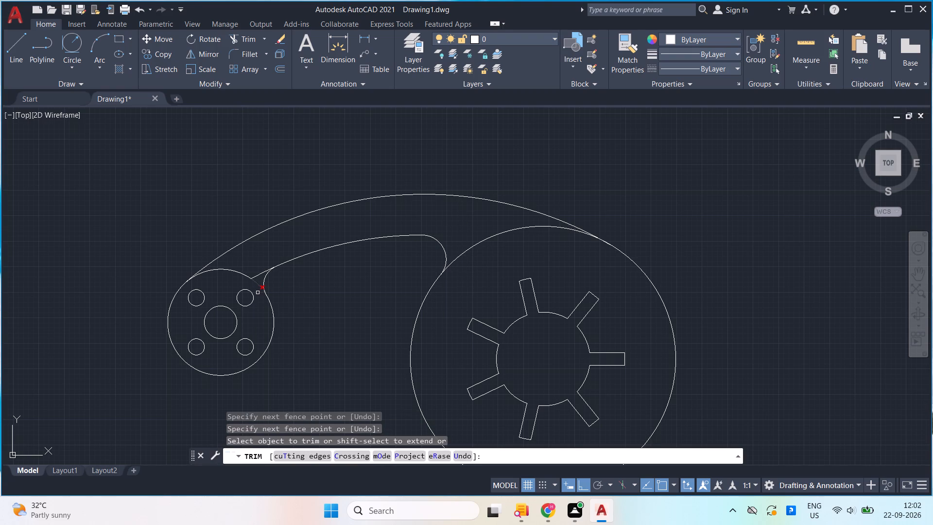
left_click(262, 271)
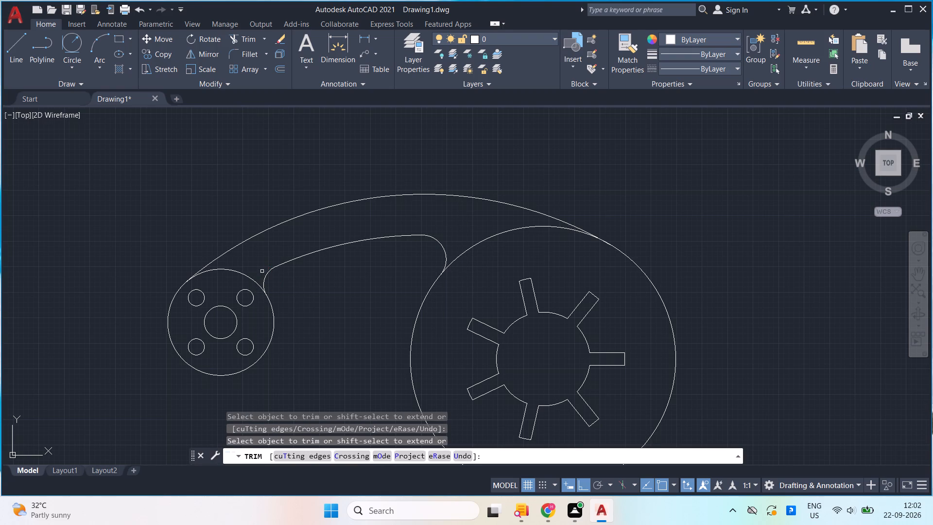
key("Escape")
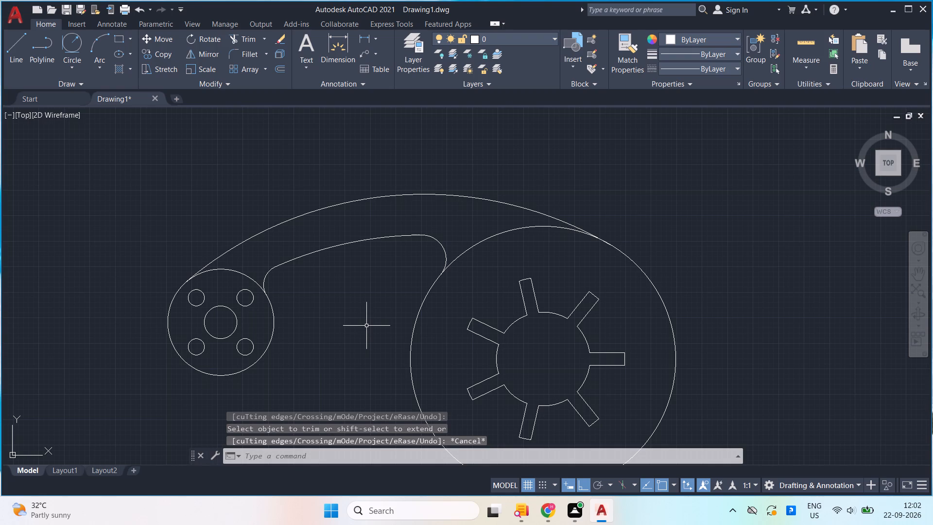
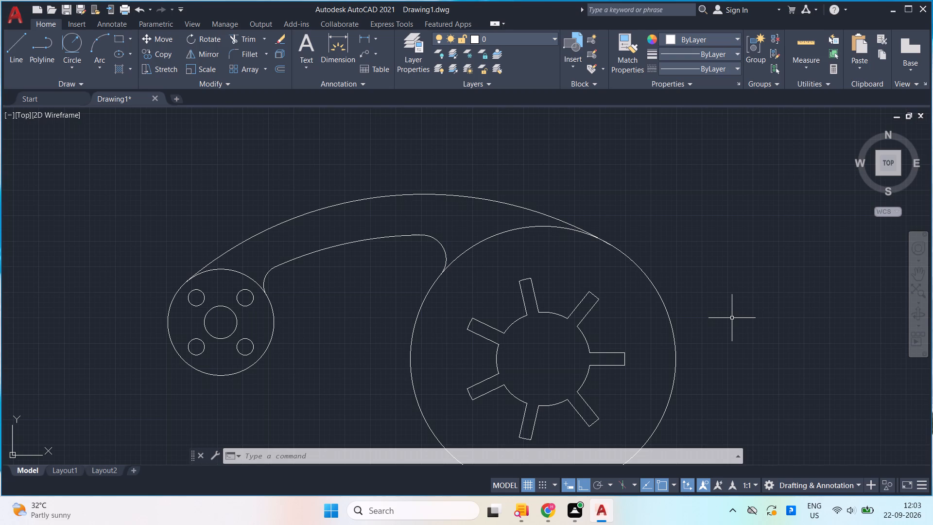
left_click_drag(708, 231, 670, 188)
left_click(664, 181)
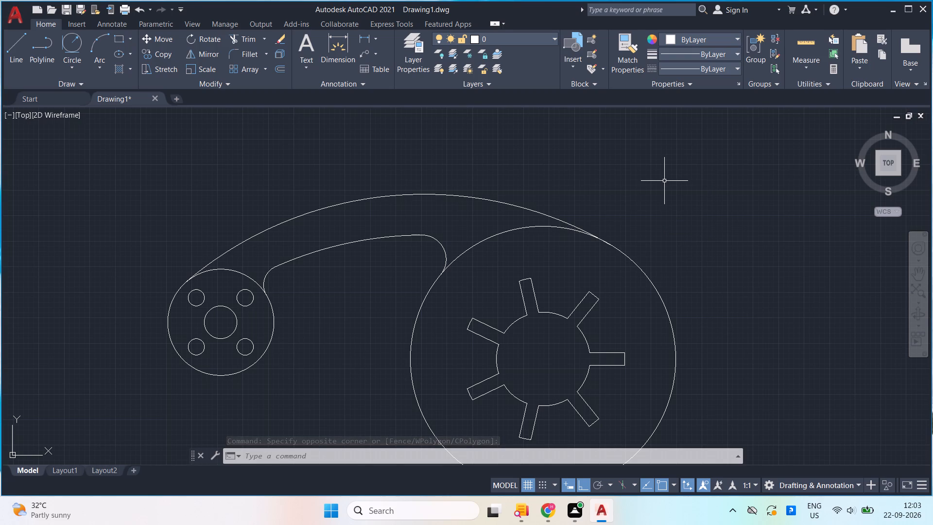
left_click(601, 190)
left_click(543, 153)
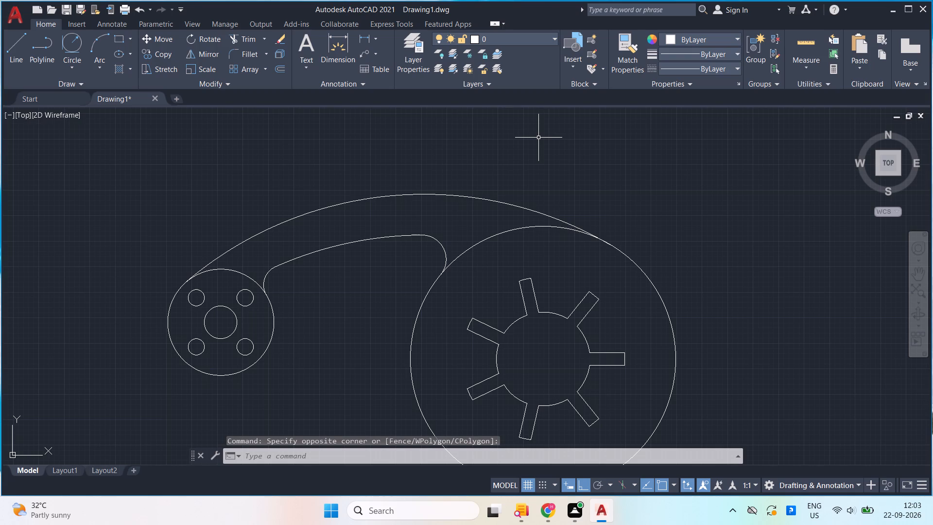
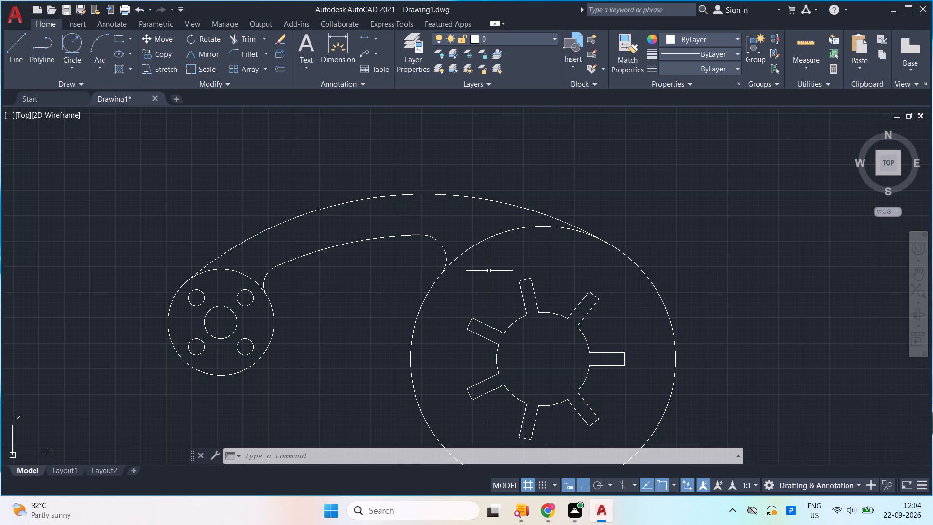
Draw an 18-unit vertical line downward from the right quadrant of the four-hole flange's outer circle.
scroll(454, 296, "down", 1)
middle_click_drag(452, 296, 455, 288)
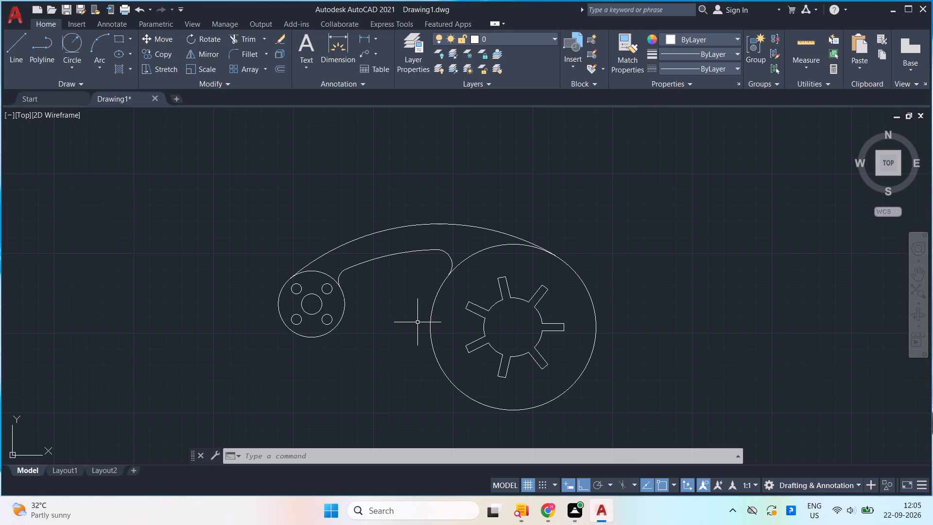
key("l")
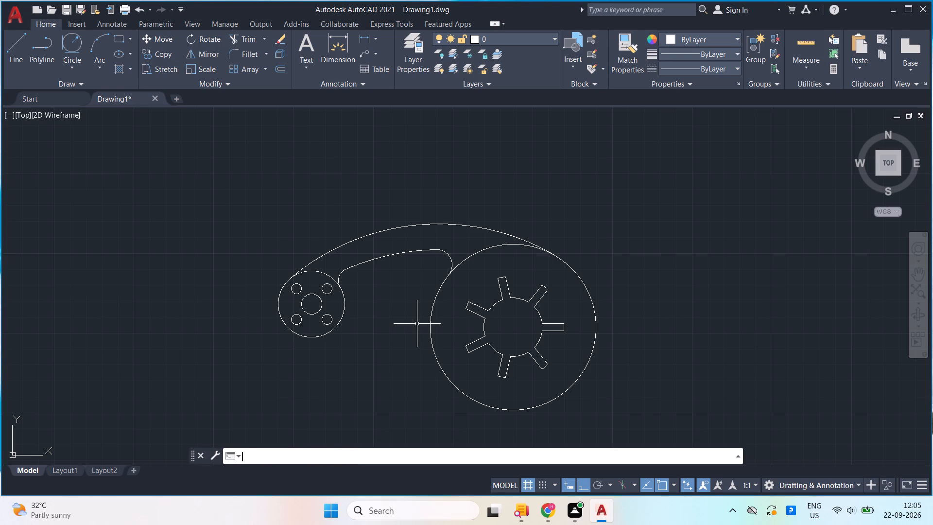
key("Return")
left_click(349, 309)
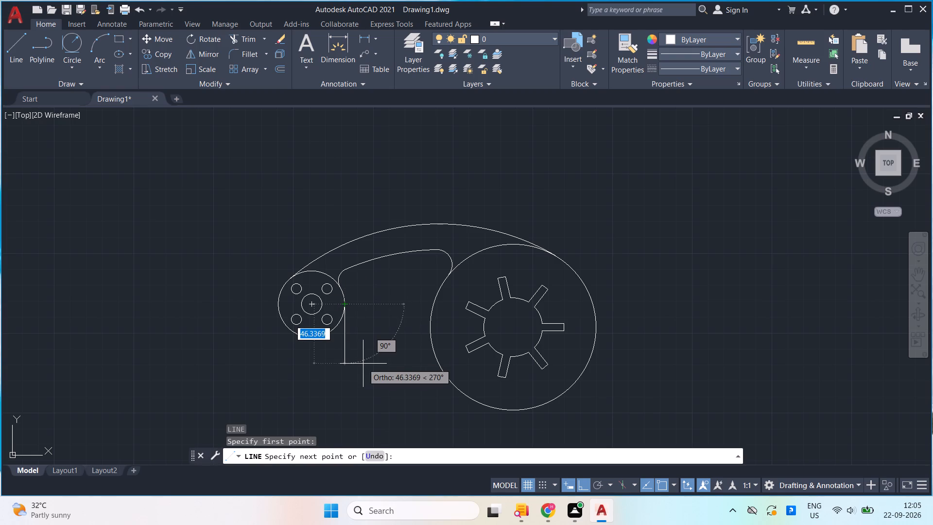
key("1")
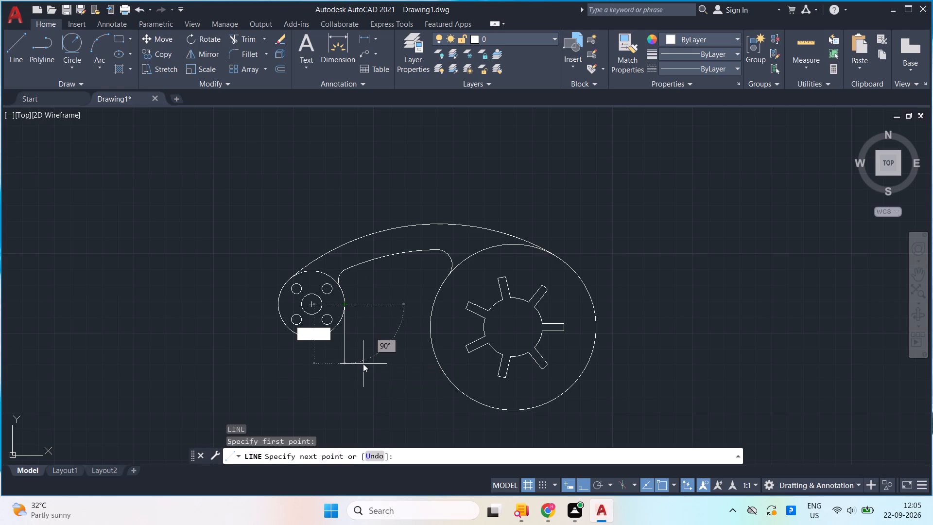
key("8")
key("Return")
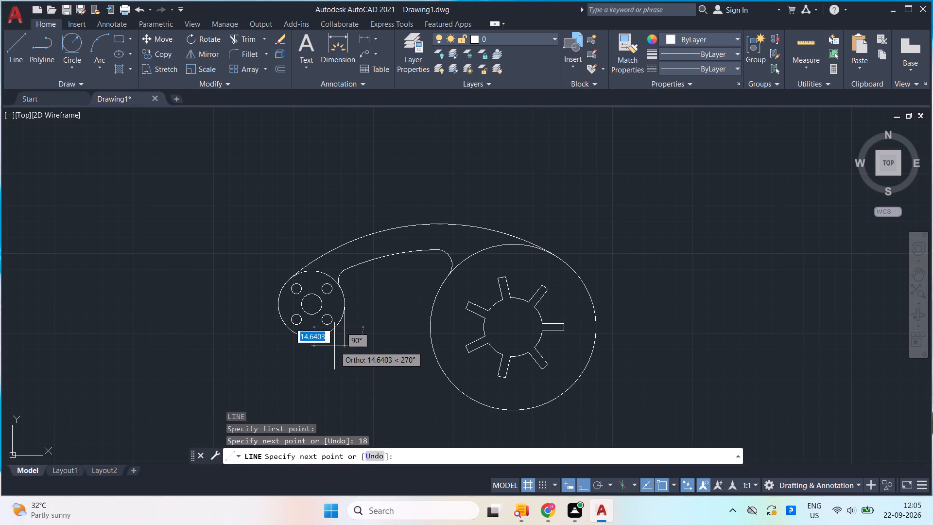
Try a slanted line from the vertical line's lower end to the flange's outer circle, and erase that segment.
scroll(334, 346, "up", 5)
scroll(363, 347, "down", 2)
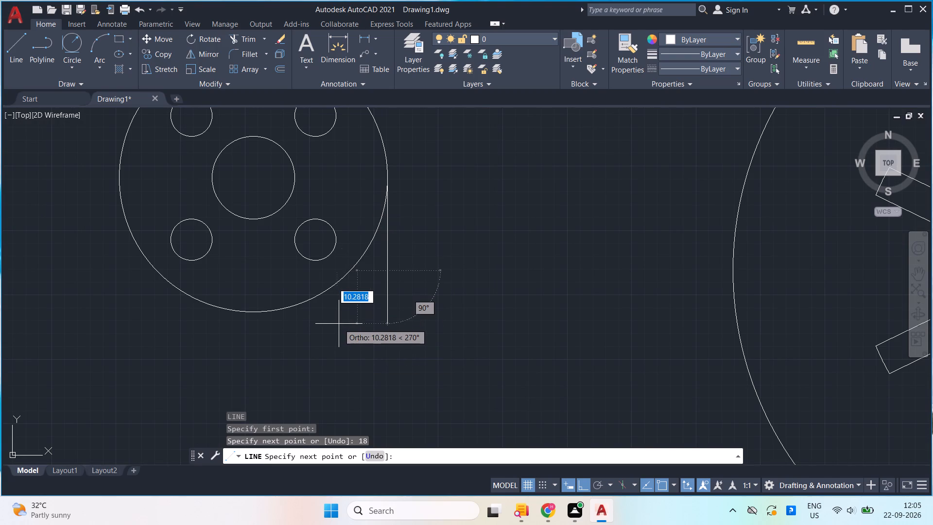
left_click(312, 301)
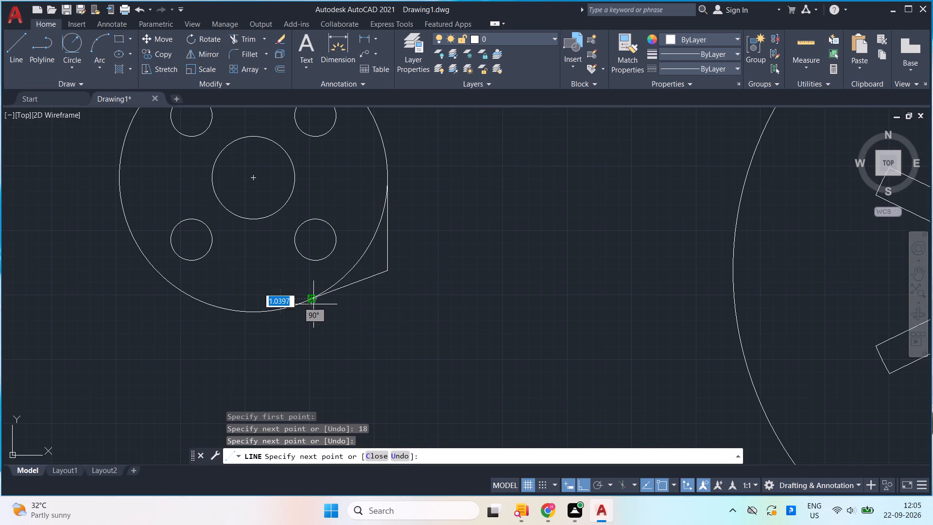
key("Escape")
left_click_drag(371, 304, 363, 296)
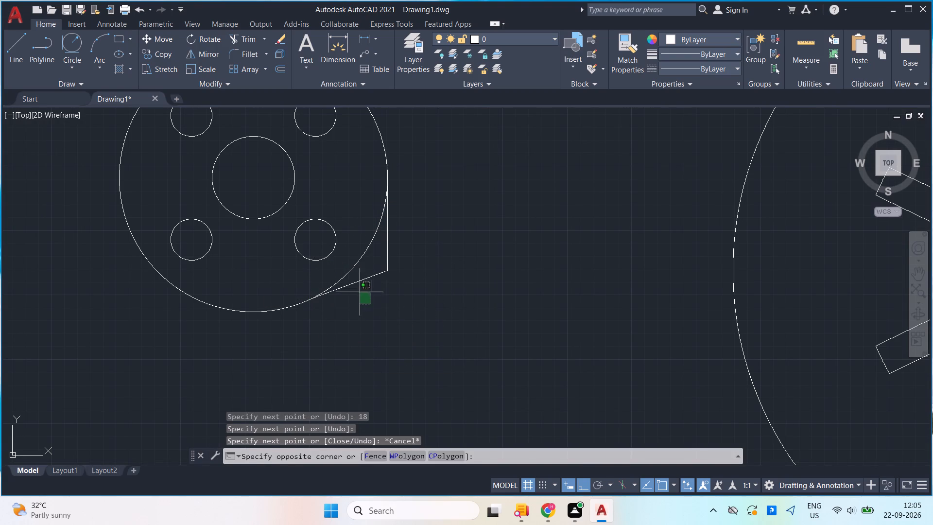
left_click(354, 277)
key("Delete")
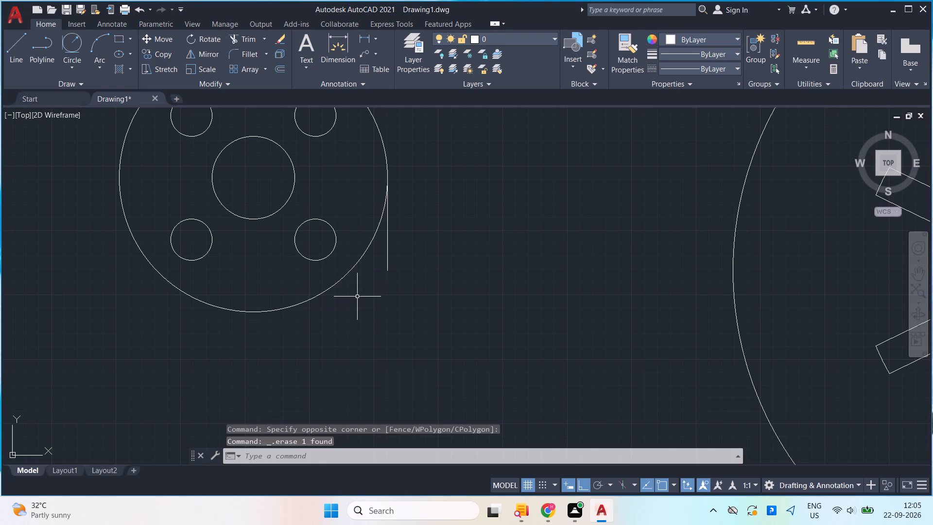
Draw a horizontal line from the vertical line's lower end leftward, crossing the flange's outer circle to just below the lower-right hole.
key("l")
key("Return")
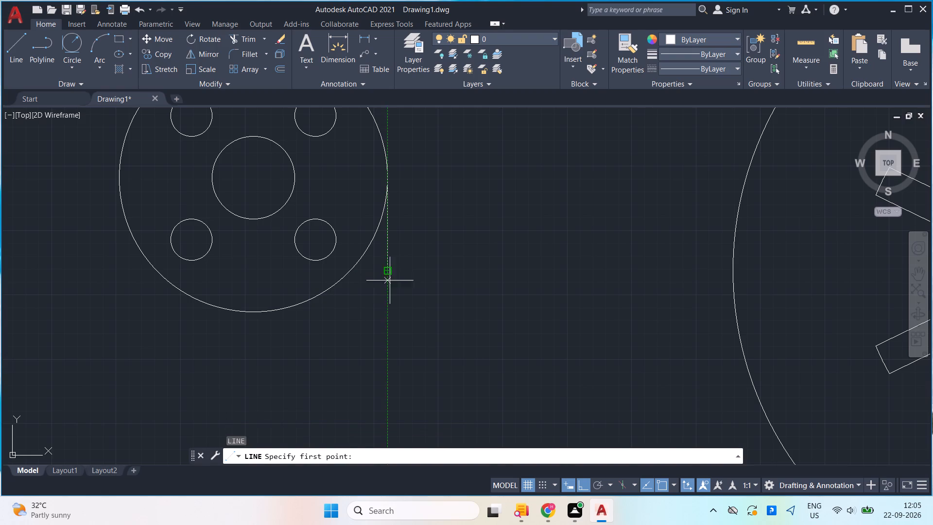
left_click(385, 272)
left_click(301, 276)
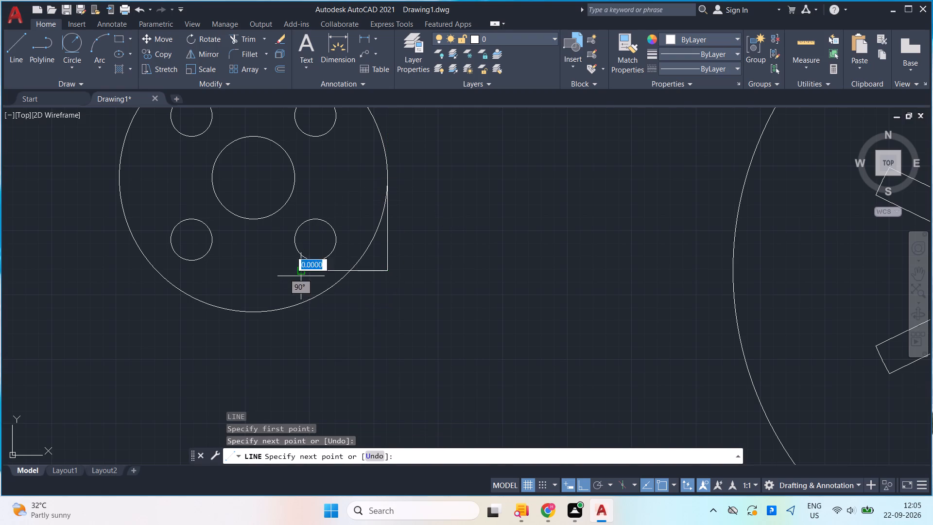
key("space")
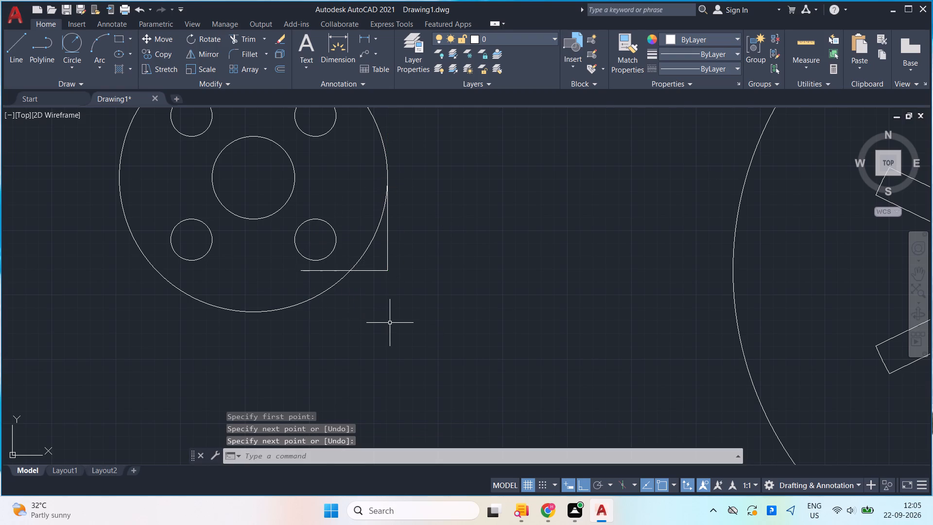
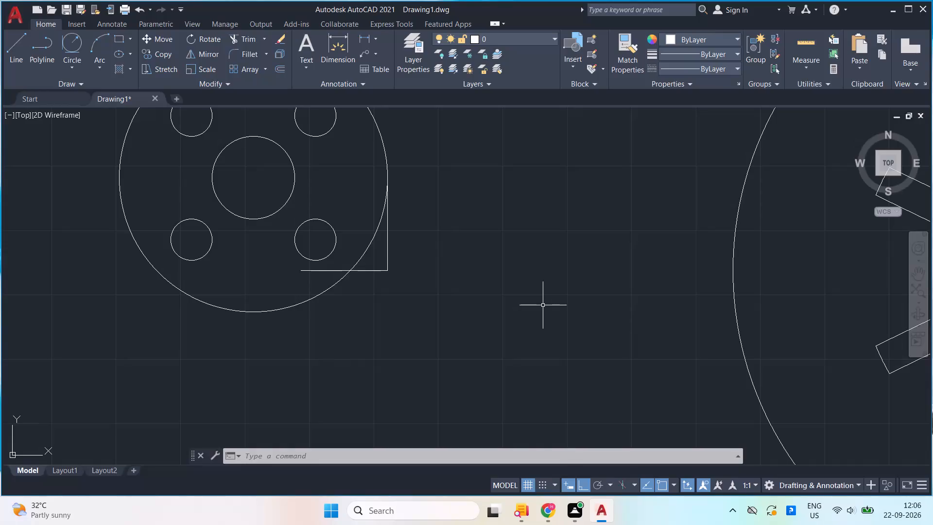
Draw a vertical line about 21.6 units long downward from the centre of the four-hole flange.
key("l")
key("Return")
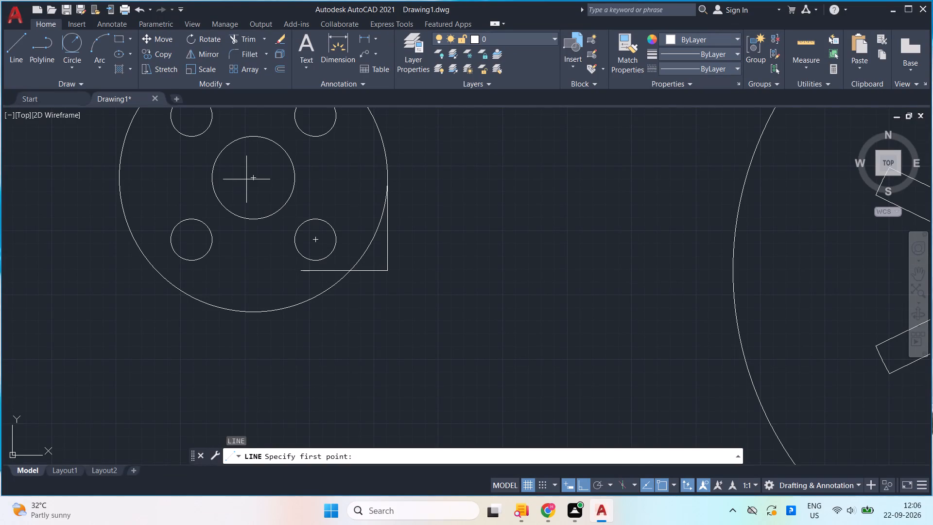
left_click(251, 180)
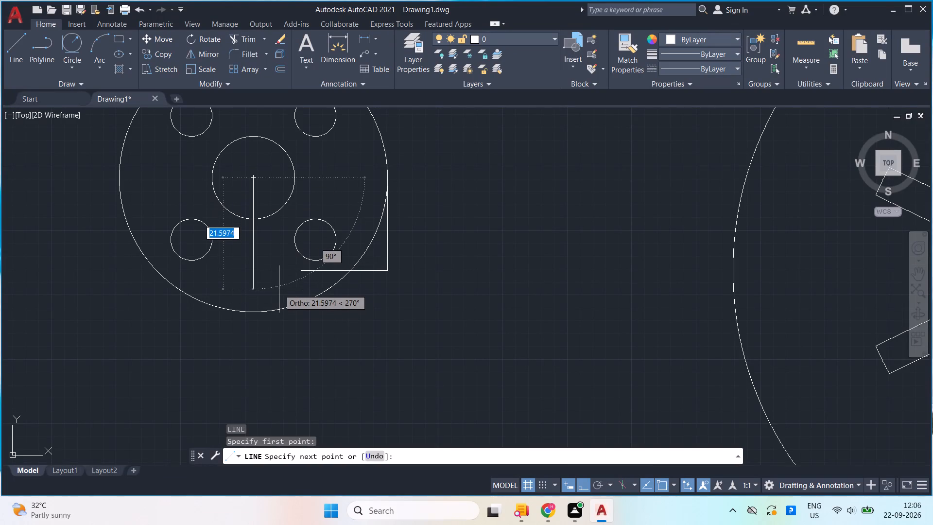
left_click(279, 288)
key("space")
Extend the horizontal line below the flange's lower-right hole leftward to meet the vertical centre line.
key("e")
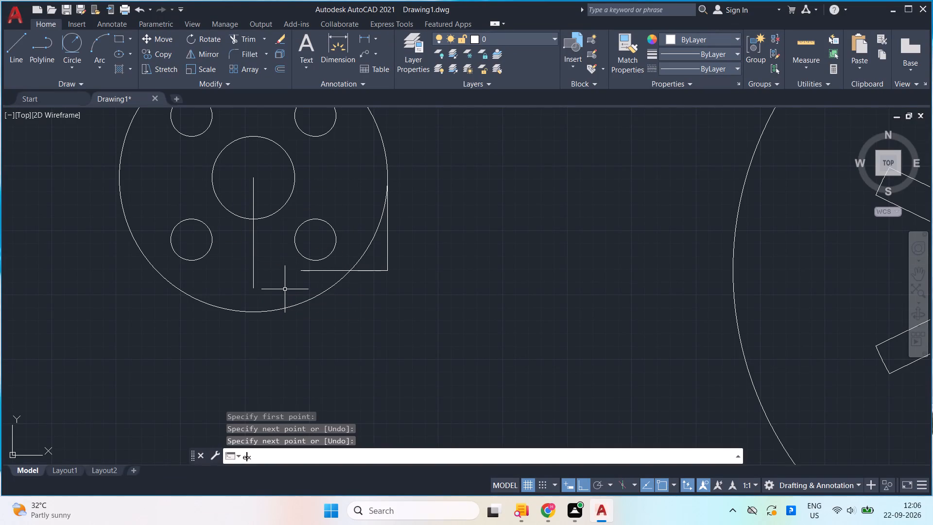
key("x")
key("Return")
left_click(302, 270)
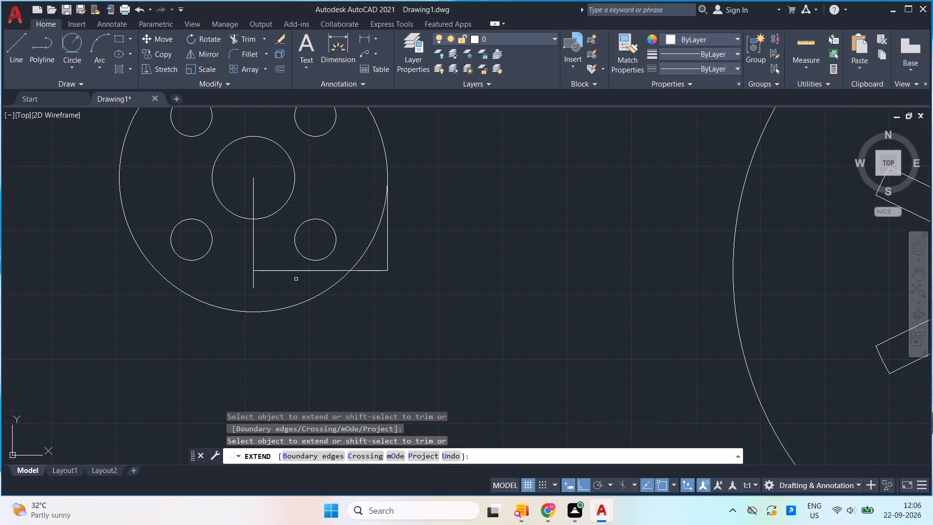
key("Escape")
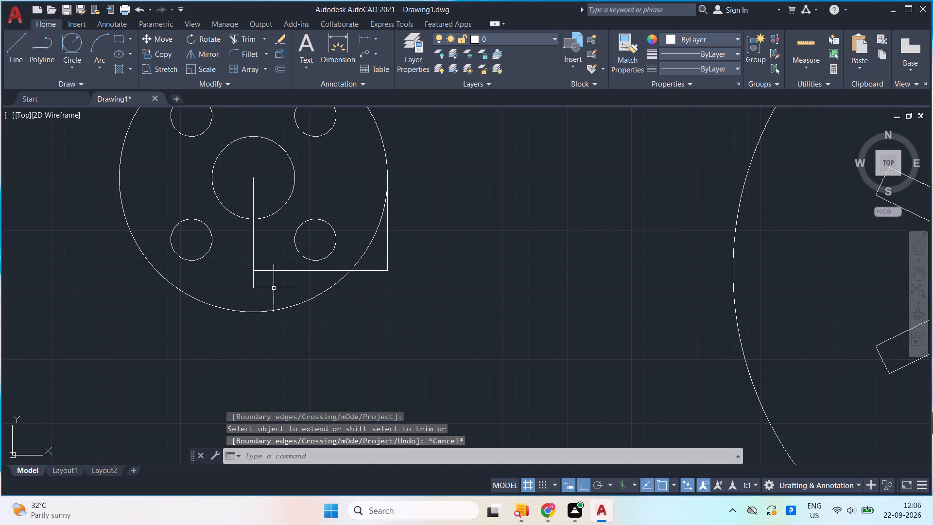
Trim the centre line's overhang below the horizontal line, and remove the horizontal line and the vertical line at the flange's right quadrant.
type("tr")
key("Return")
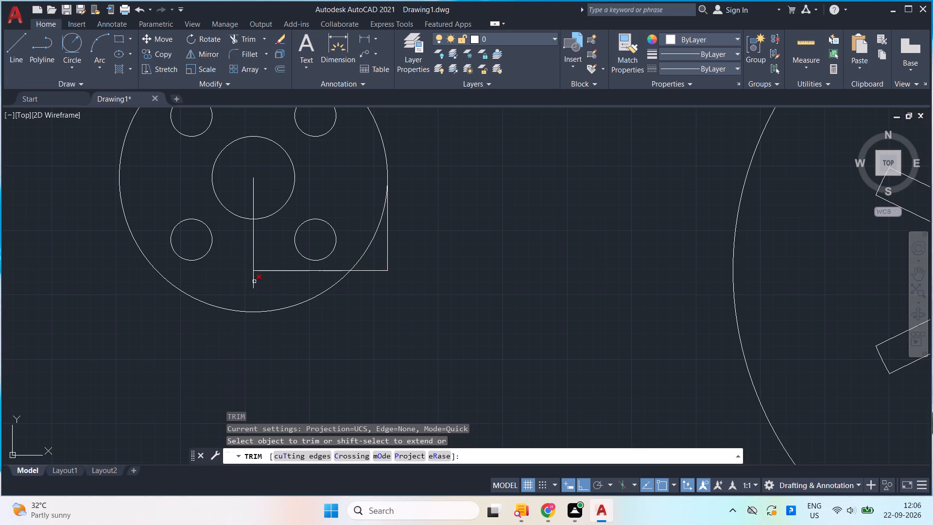
left_click(253, 282)
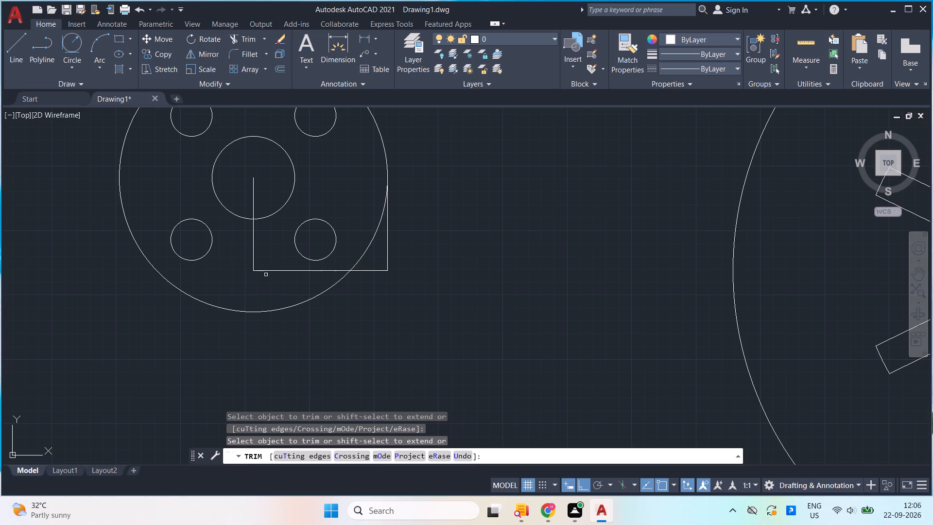
left_click(268, 271)
left_click_drag(372, 295, 367, 278)
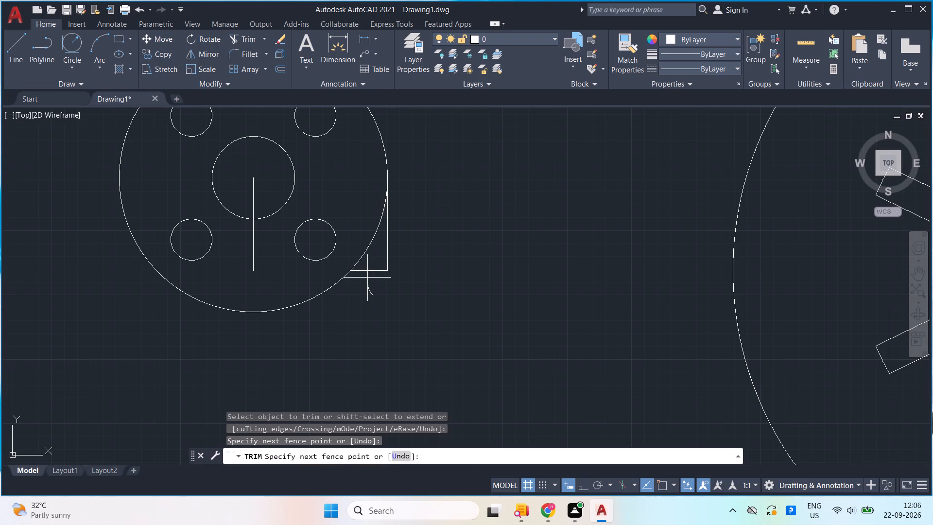
left_click_drag(367, 278, 394, 250)
left_click_drag(394, 250, 373, 282)
left_click_drag(373, 282, 373, 282)
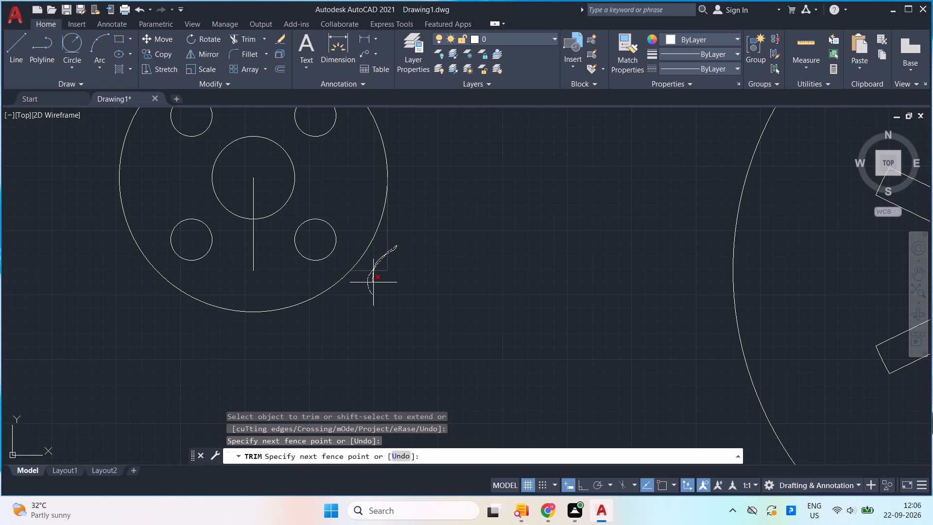
left_click_drag(373, 282, 374, 282)
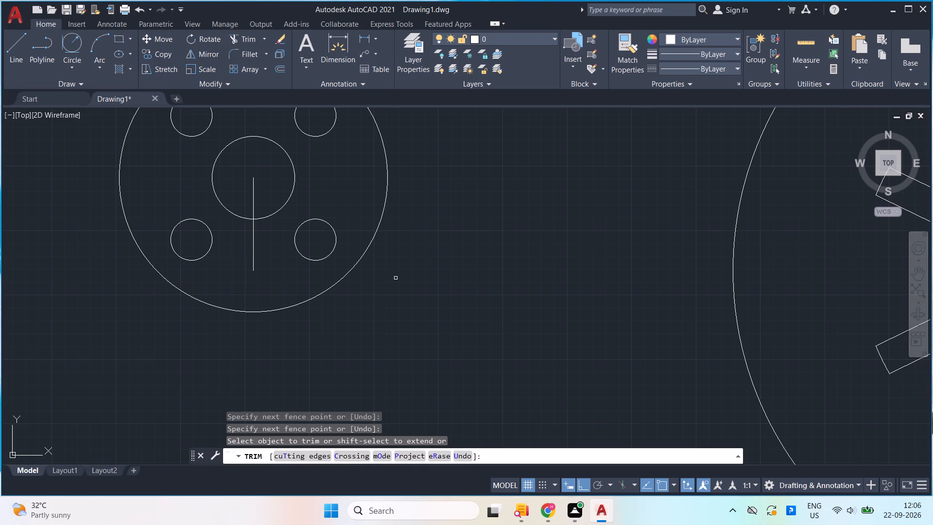
key("Escape")
key("Escape")
Draw a 43-unit horizontal line rightward from the lower end of the flange's vertical centre line.
key("l")
key("Return")
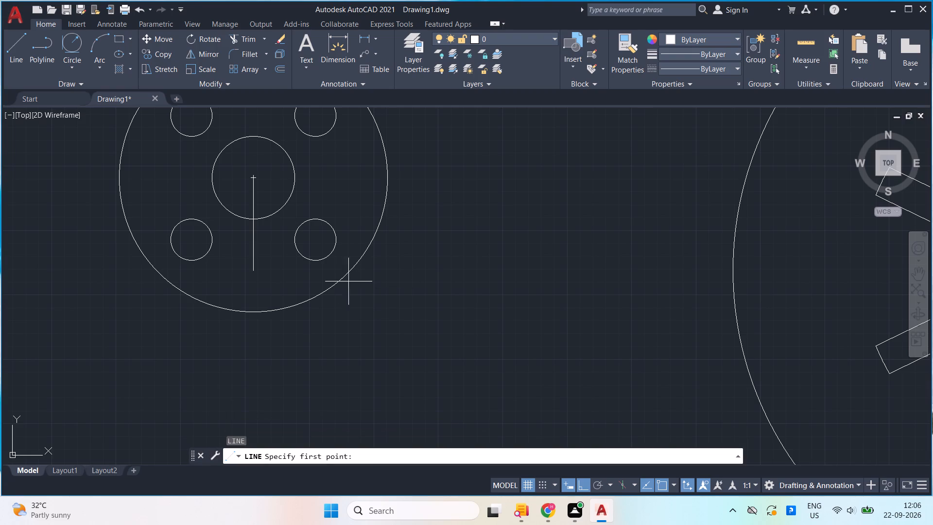
left_click(252, 271)
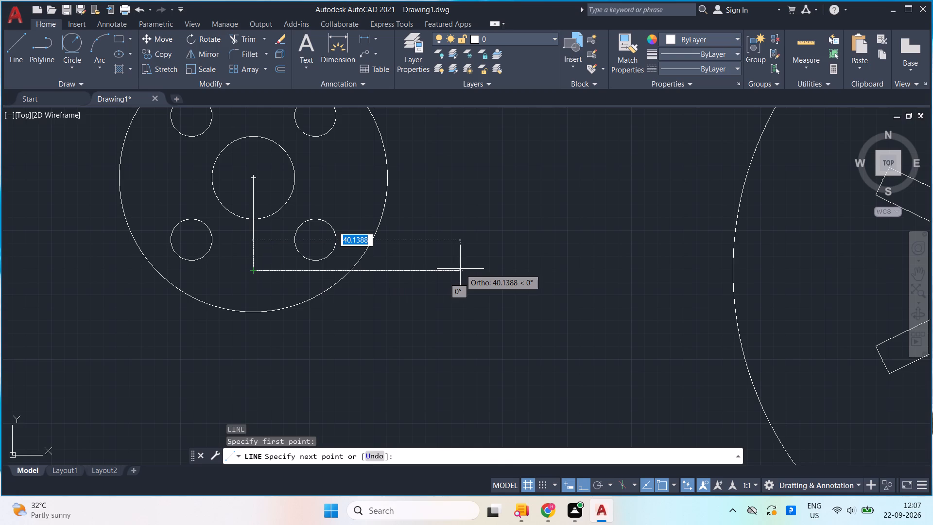
type("43")
key("Return")
key("space")
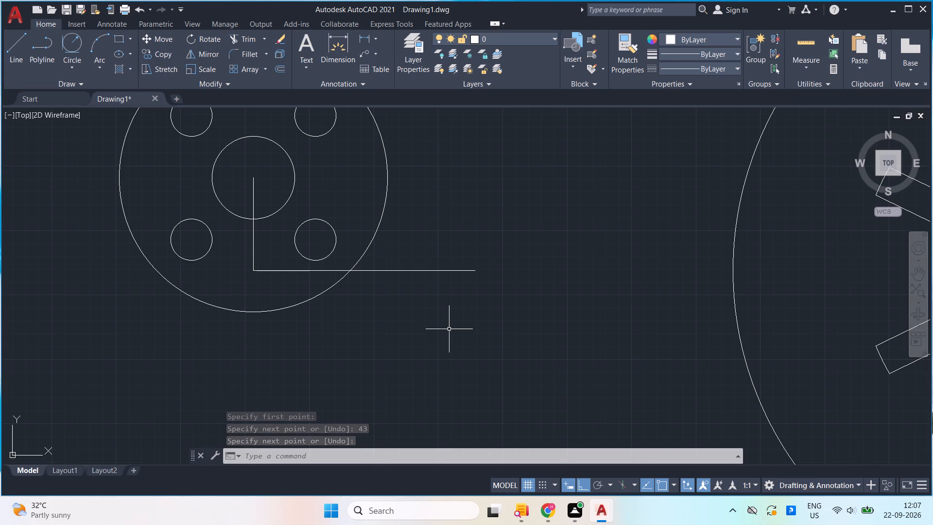
Draw a 43-unit horizontal line rightward from the flange centre and continue it down to the lower horizontal line's right end.
middle_click_drag(446, 328, 427, 350)
key("l")
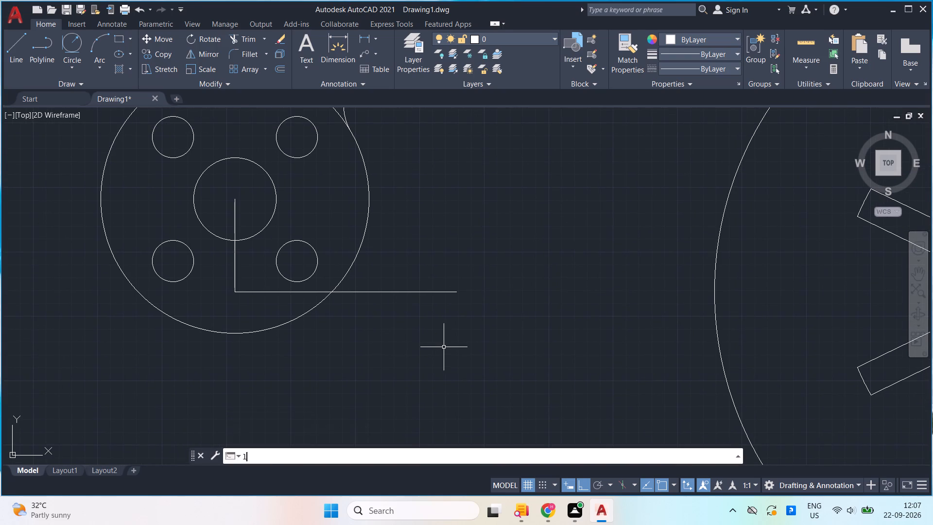
key("Return")
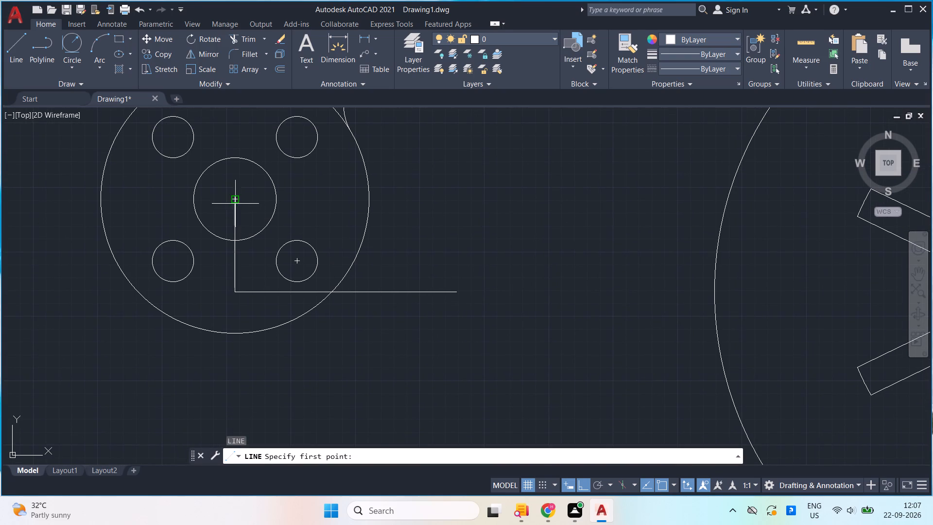
left_click(234, 203)
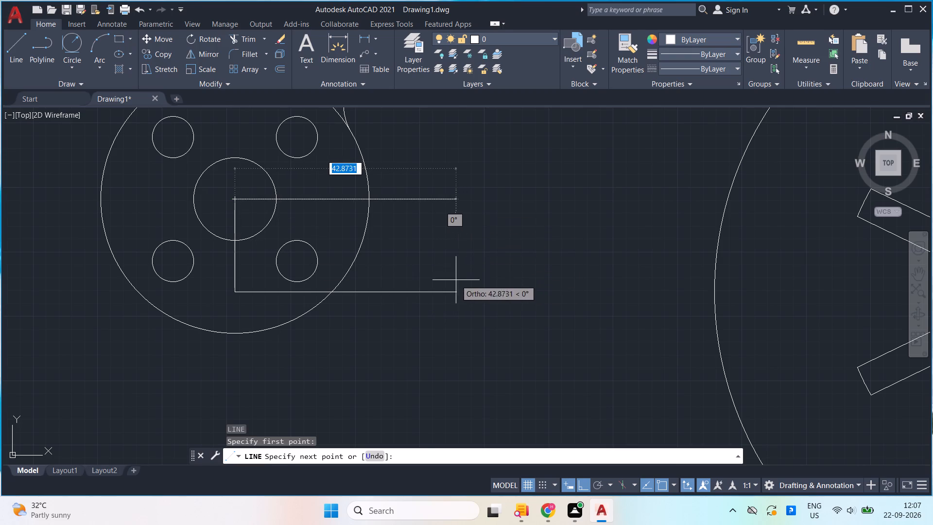
left_click(455, 201)
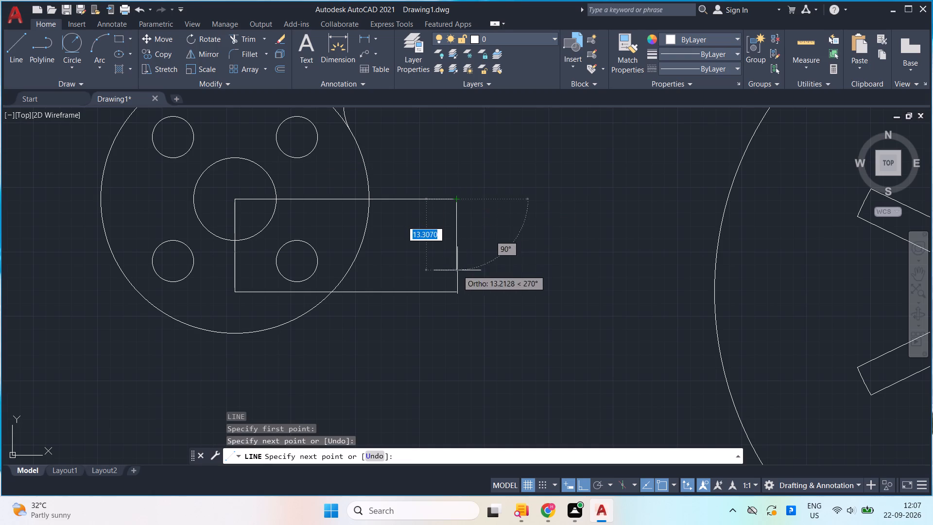
left_click(458, 293)
key("space")
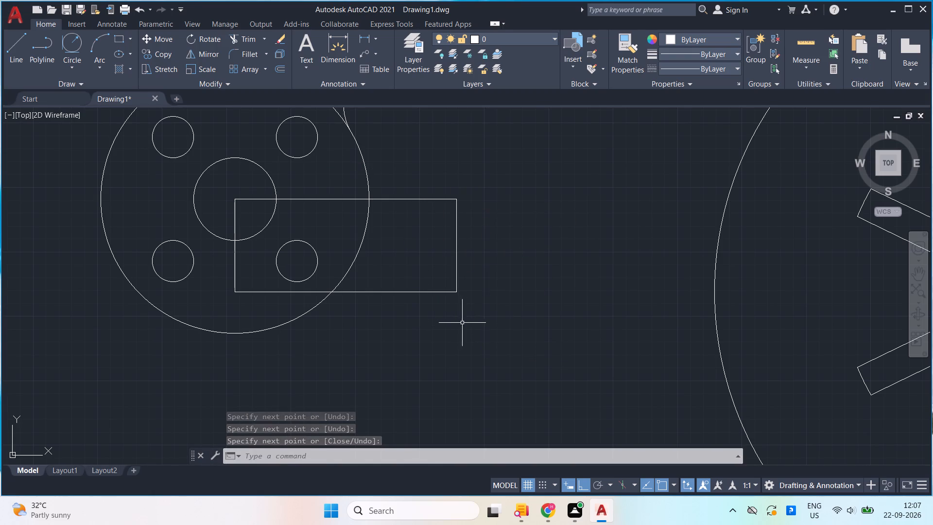
Fillet the rectangle's upper line and the flange's outer circle with radius 5, above the line.
scroll(453, 322, "up", 1)
scroll(458, 350, "down", 2)
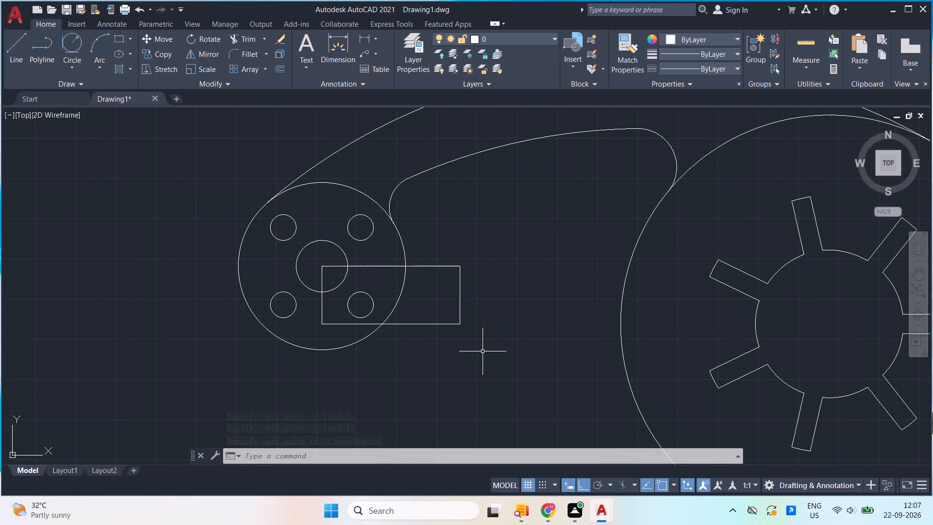
key("f")
key("Return")
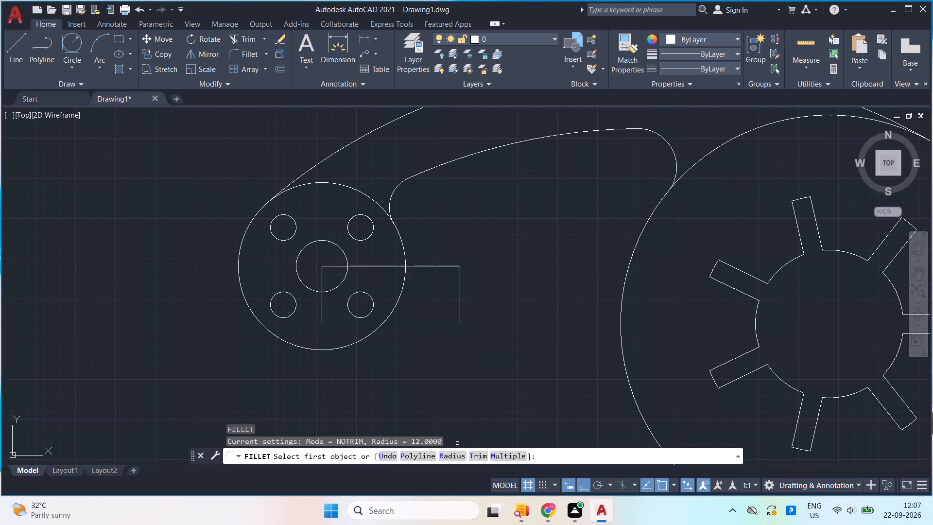
left_click(456, 453)
key("5")
key("Return")
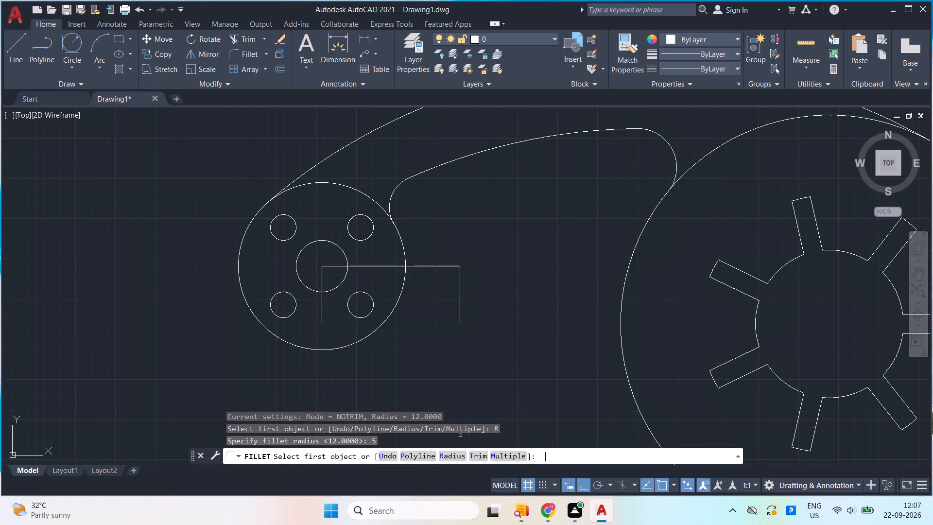
left_click(422, 266)
left_click(404, 250)
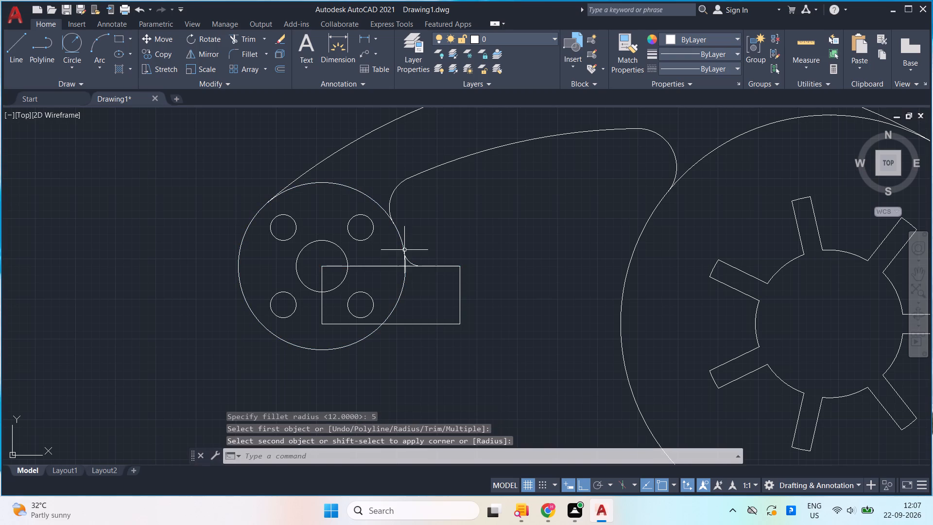
Trim the rectangle's upper line back to the radius 5 fillet, removing its parts inside the flange and centre hole.
type("tr")
key("Return")
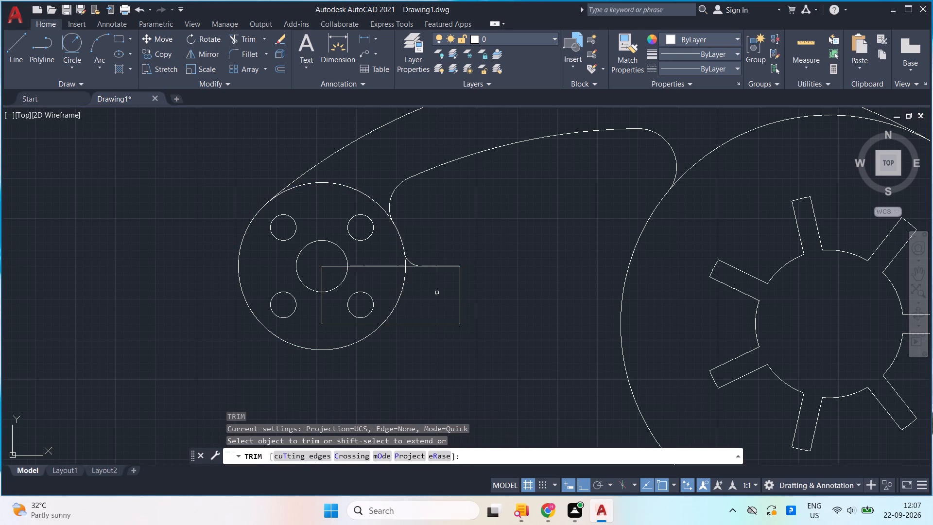
scroll(408, 272, "up", 1)
left_click(408, 263)
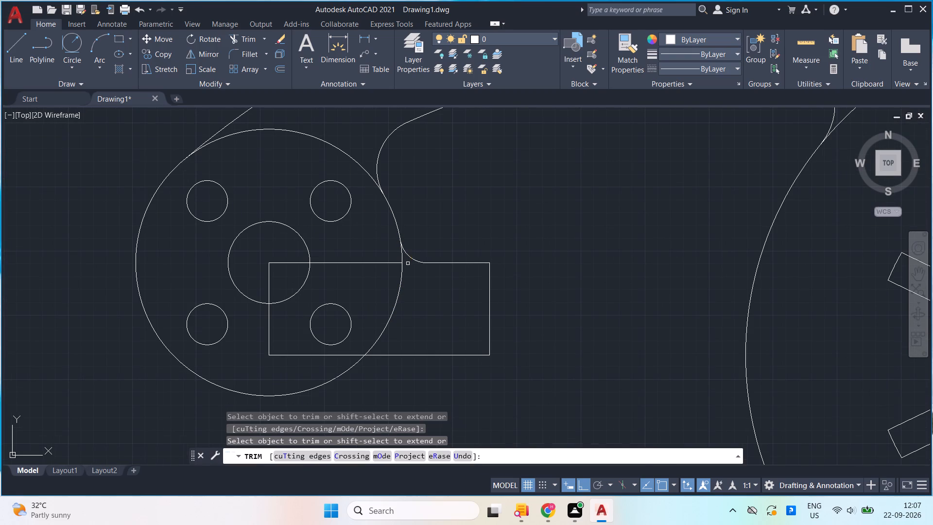
left_click_drag(380, 275, 340, 251)
left_click_drag(296, 271, 274, 255)
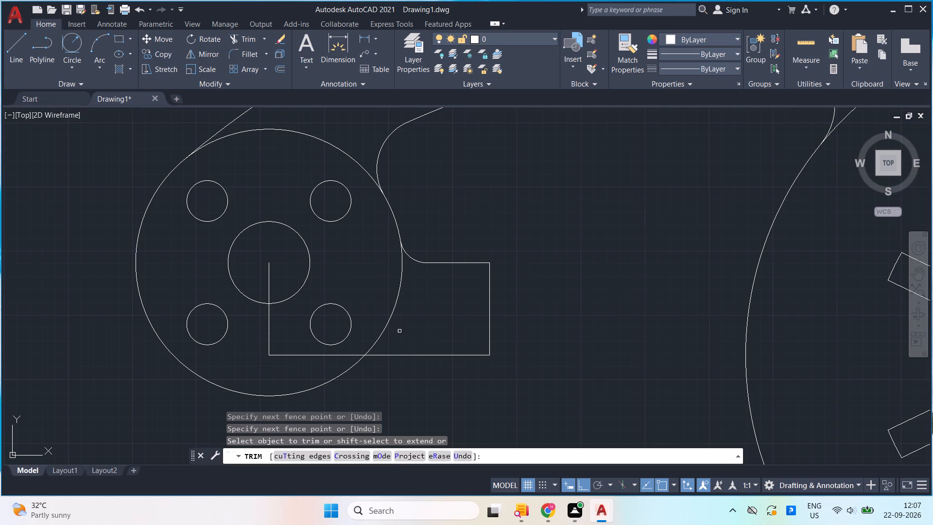
key("Escape")
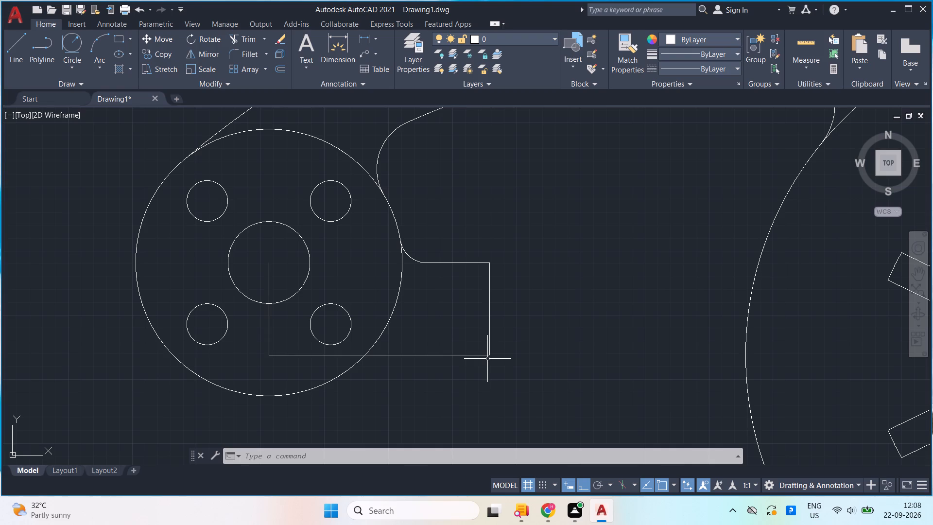
Draw a 78-unit horizontal line leftward from the bottom quadrant of the hub's large outer circle.
scroll(648, 302, "down", 1)
middle_click_drag(671, 321, 487, 235)
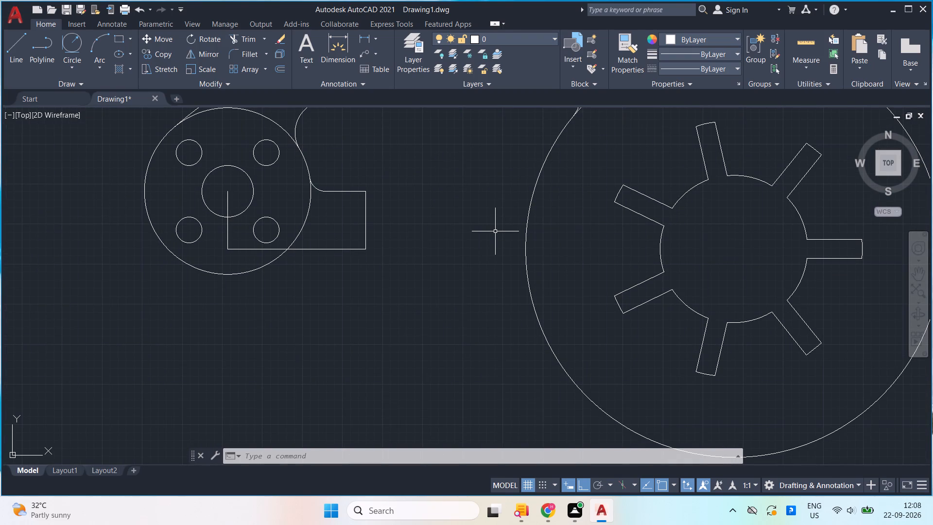
scroll(533, 297, "down", 1)
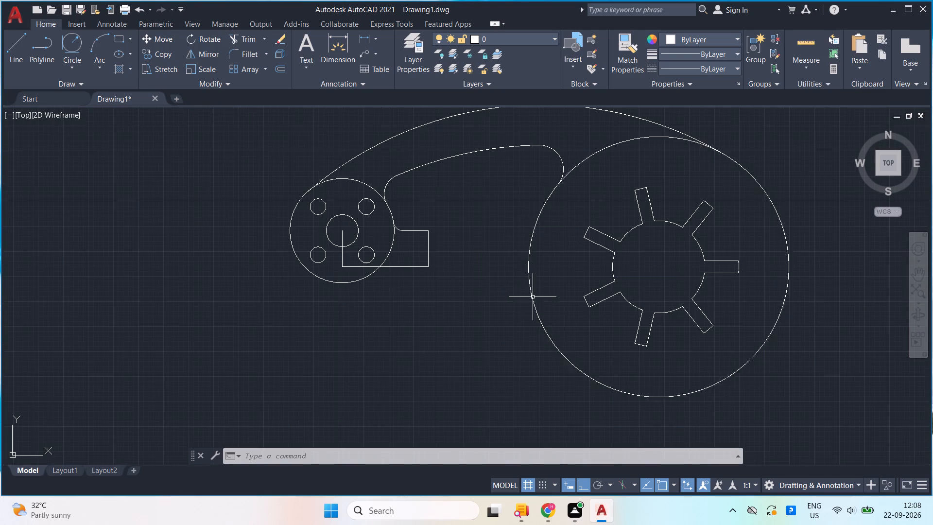
key("l")
key("Return")
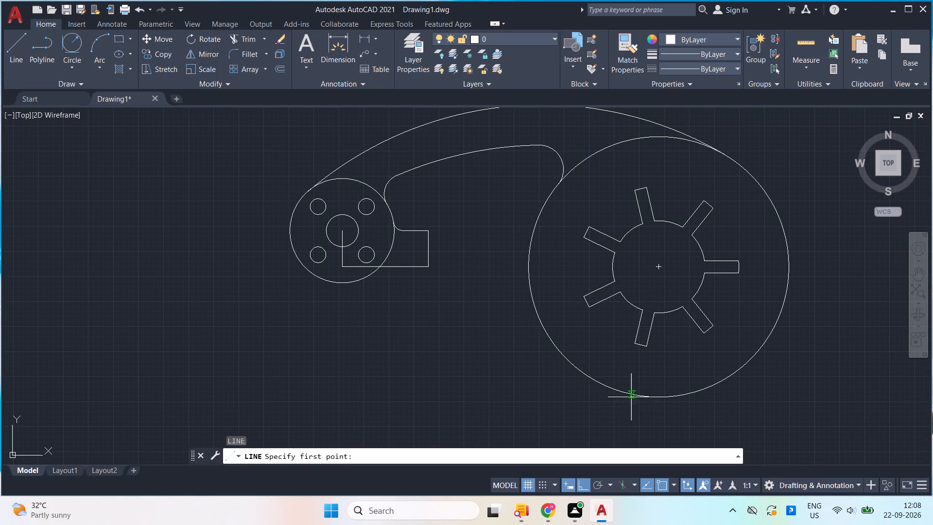
left_click(661, 398)
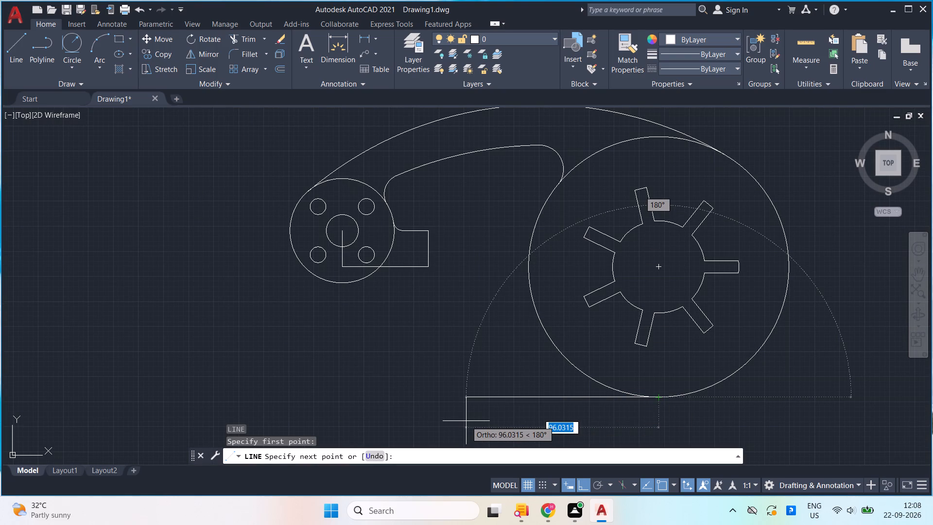
type("78")
key("Return")
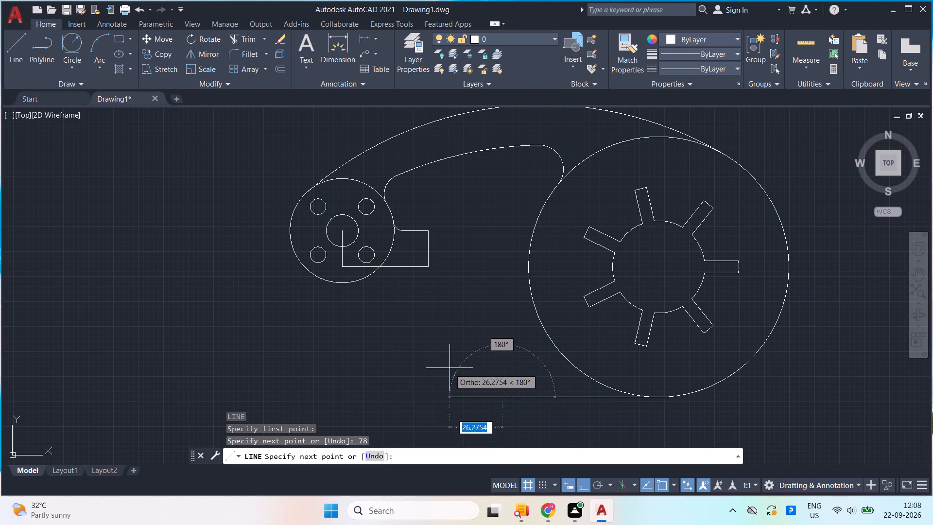
key("space")
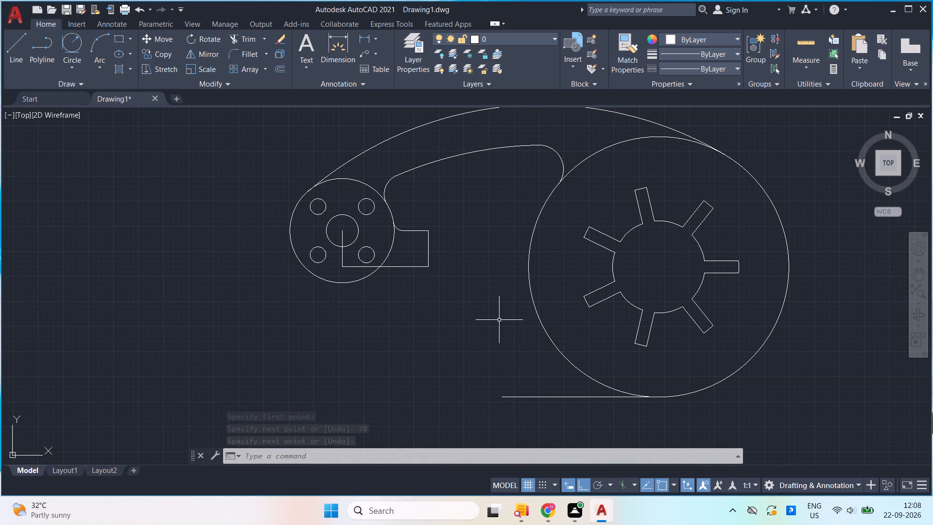
Draw a slanted line from the rectangle's lower-right corner to the left end of the 78-unit bottom horizontal line.
key("l")
key("Return")
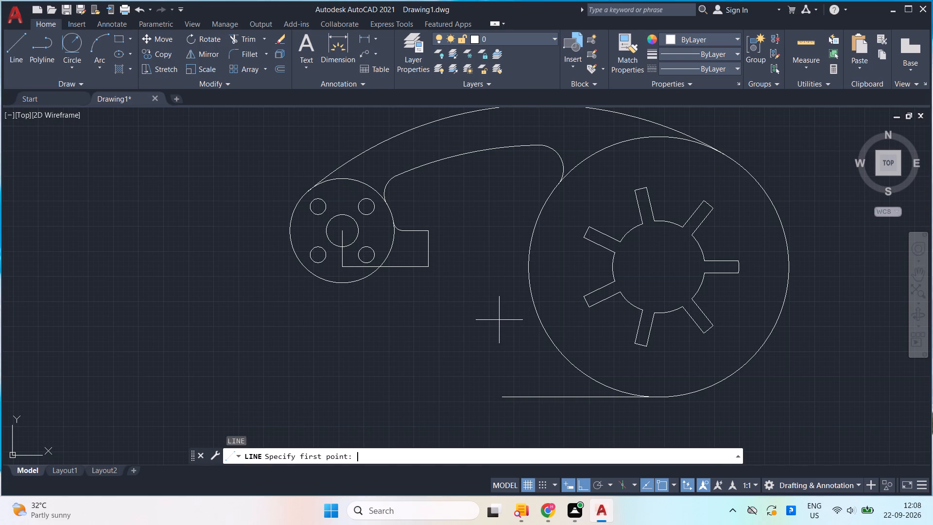
left_click(424, 263)
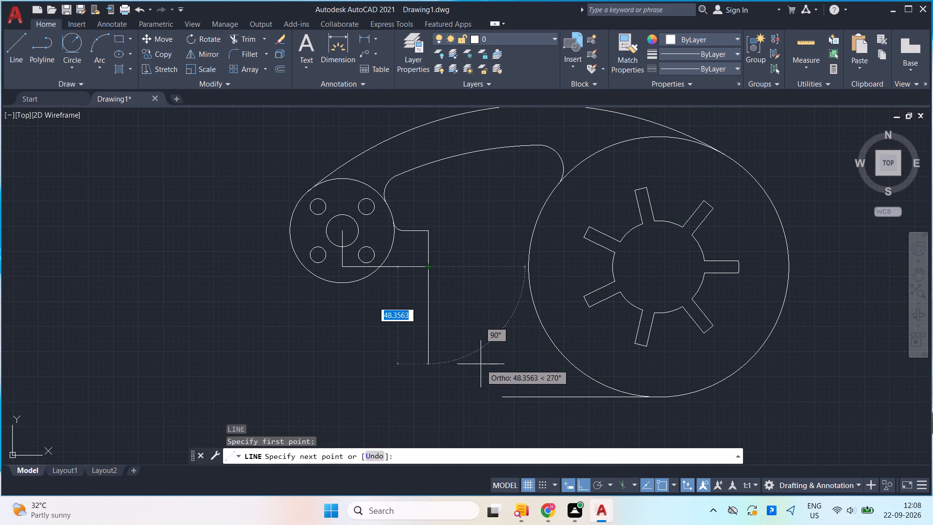
left_click(501, 400)
key("space")
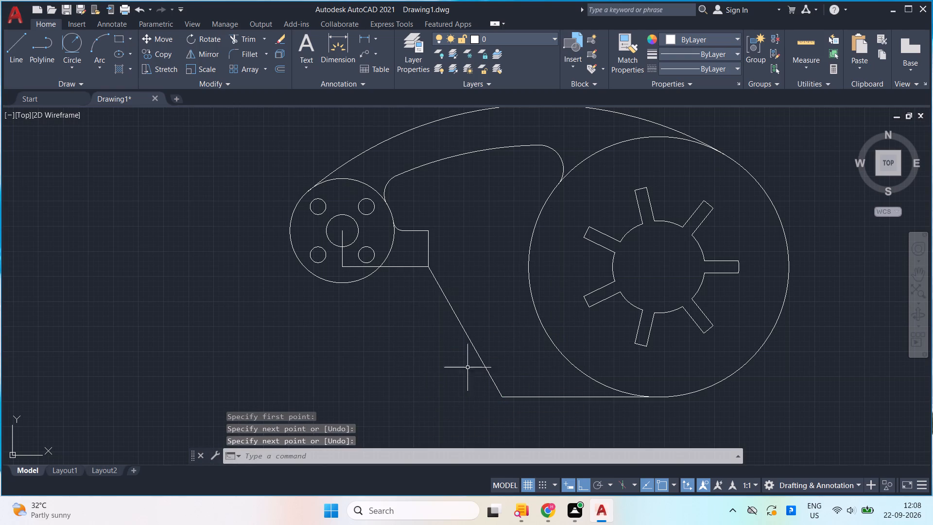
Copy the slanted line 20 units up and to the right along a 45° polar direction, with ortho off and polar tracking on.
left_click(469, 340)
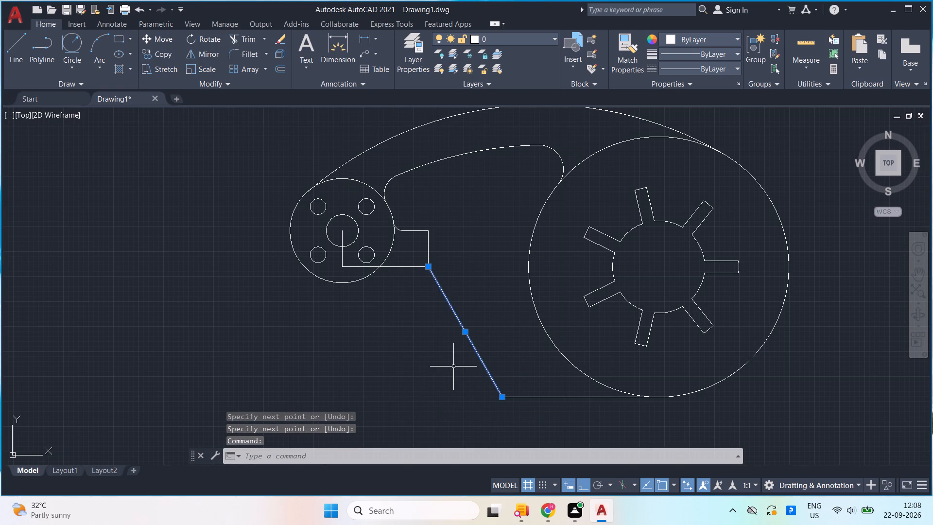
key("c")
key("o")
key("Return")
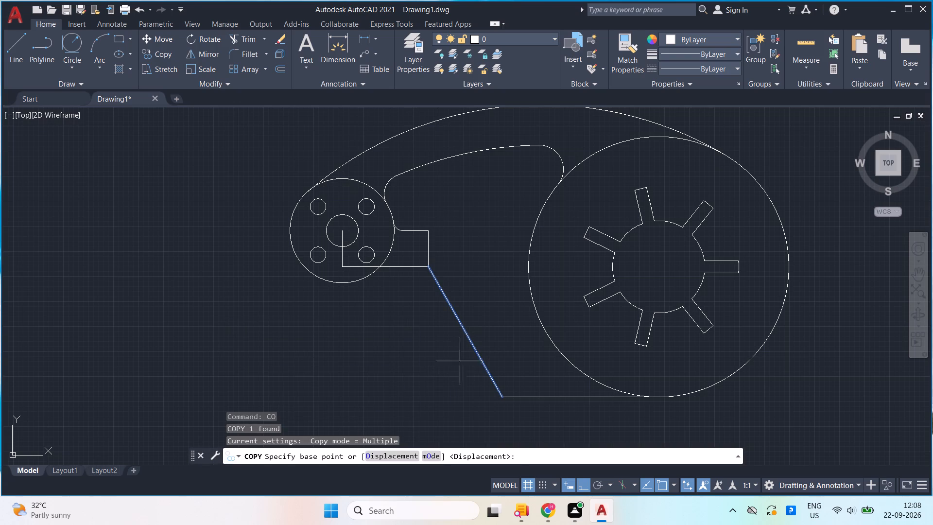
left_click(463, 326)
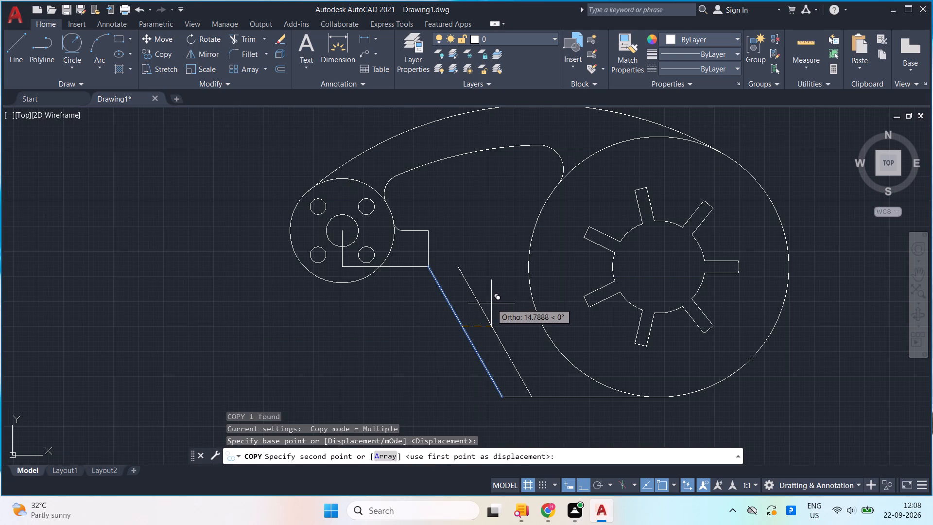
left_click(578, 481)
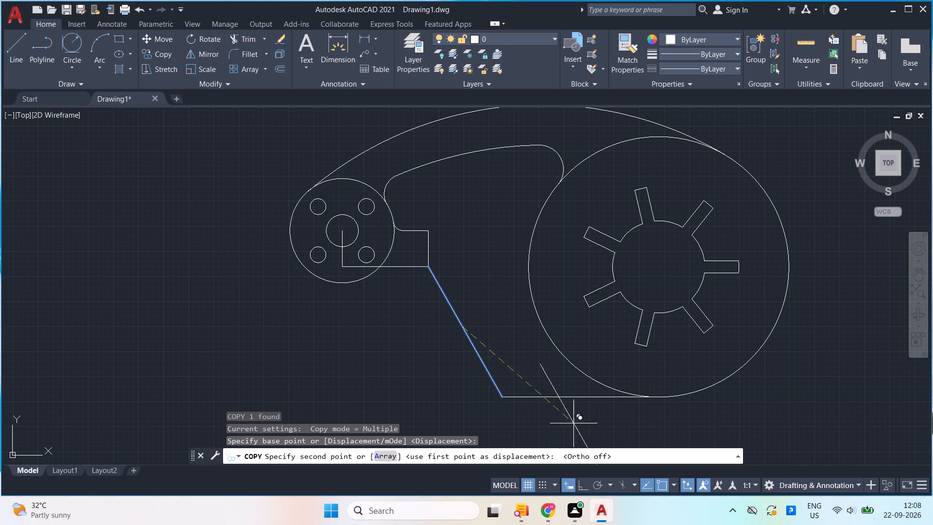
left_click(598, 484)
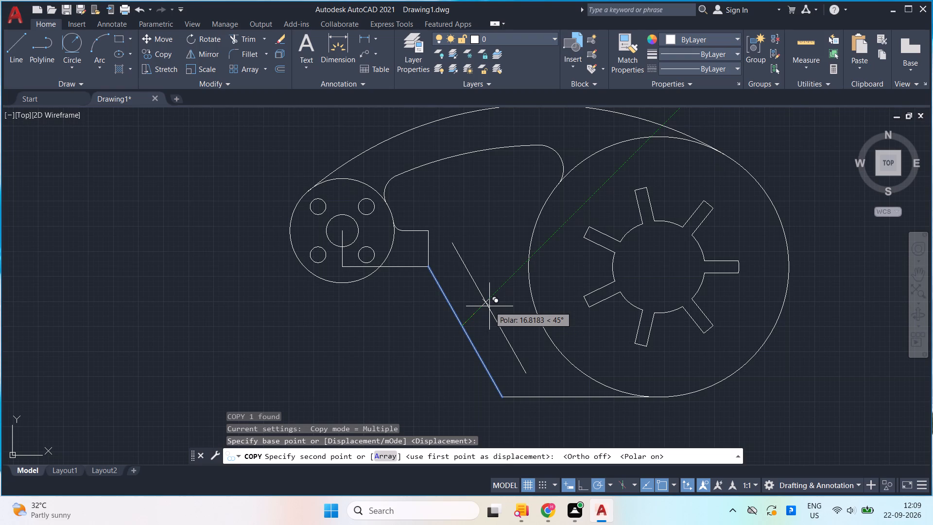
key("2")
key("0")
key("Return")
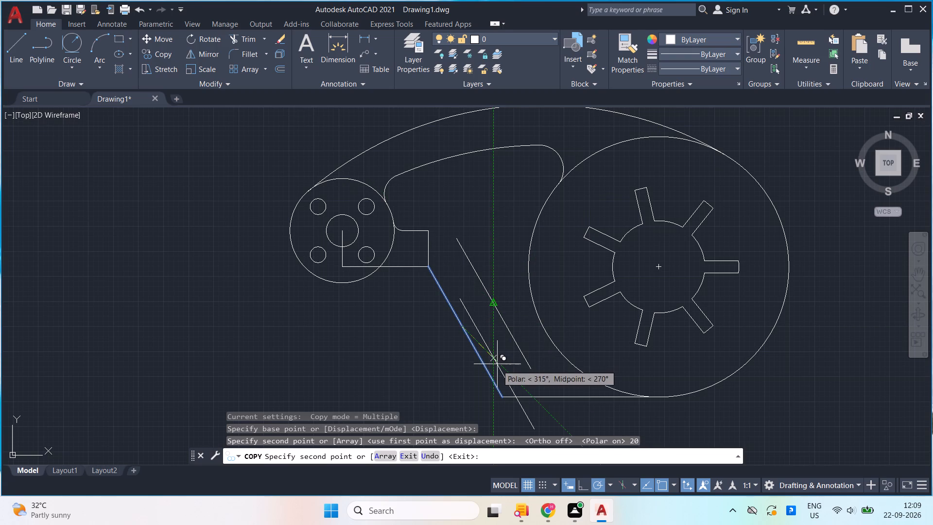
key("Escape")
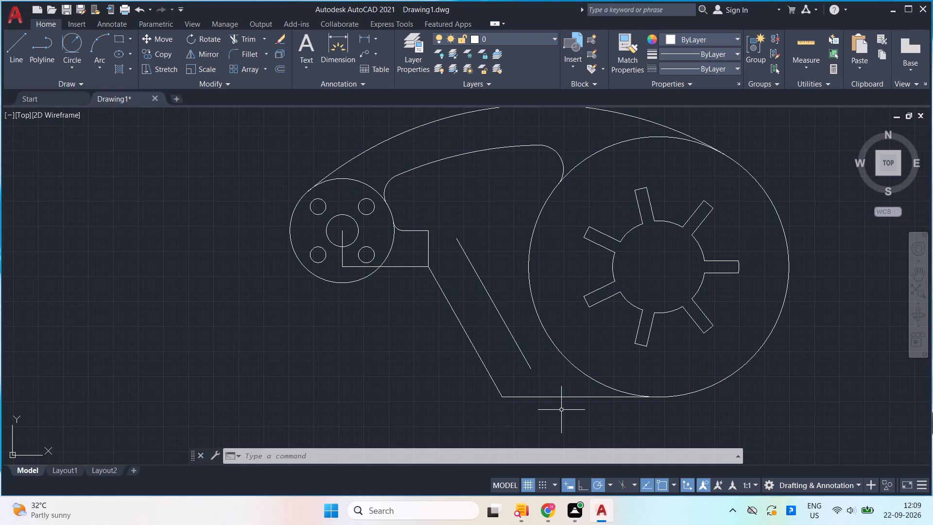
Draw a horizontal line rightward from the copied slanted line's lower end, crossing into the hub's large outer circle.
key("l")
key("Return")
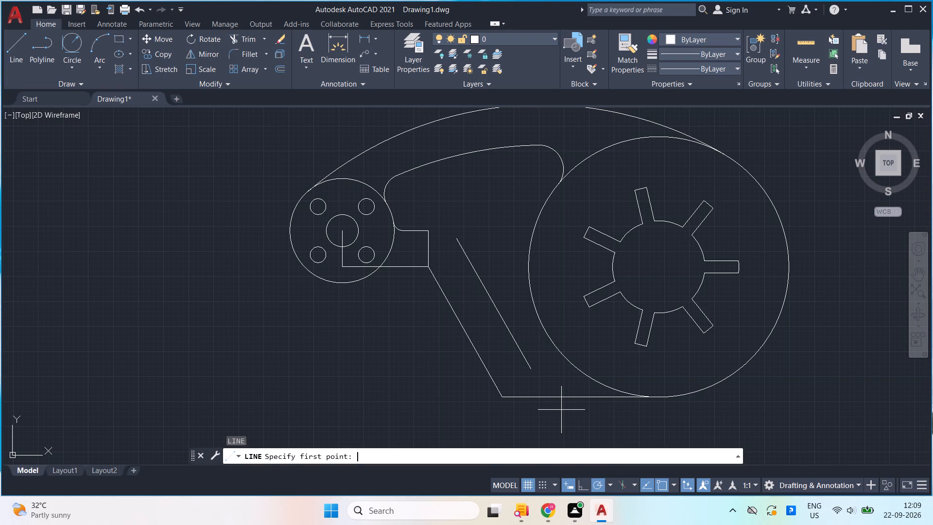
left_click(532, 368)
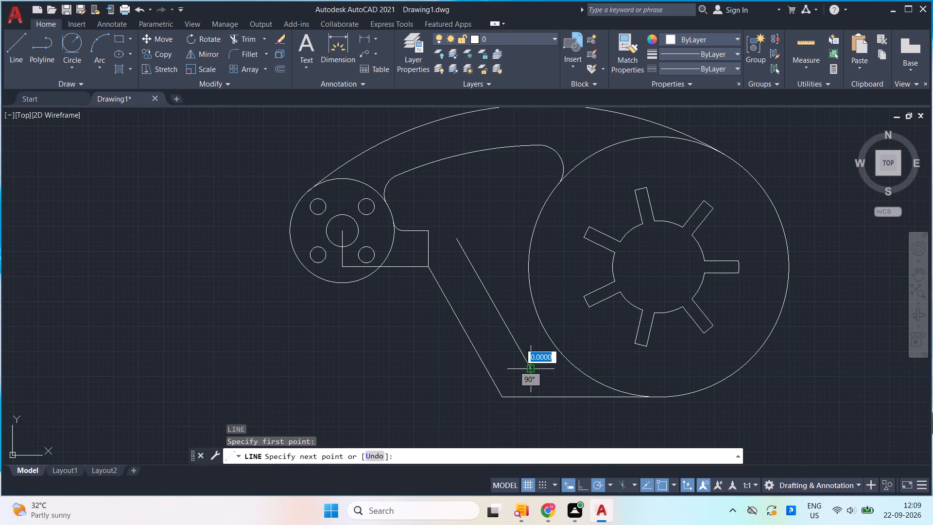
left_click(635, 368)
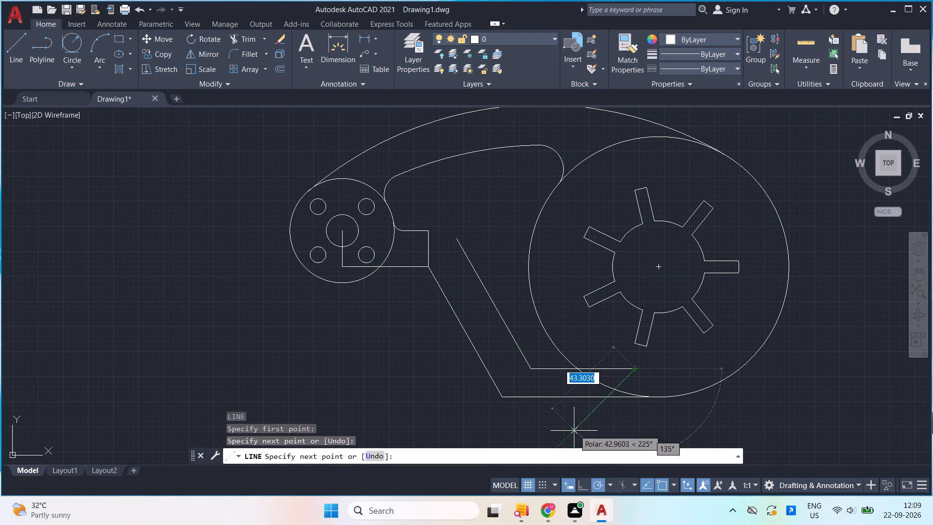
key("space")
Trim off the part of the new horizontal line that lies inside the hub's large outer circle.
type("tr")
key("Return")
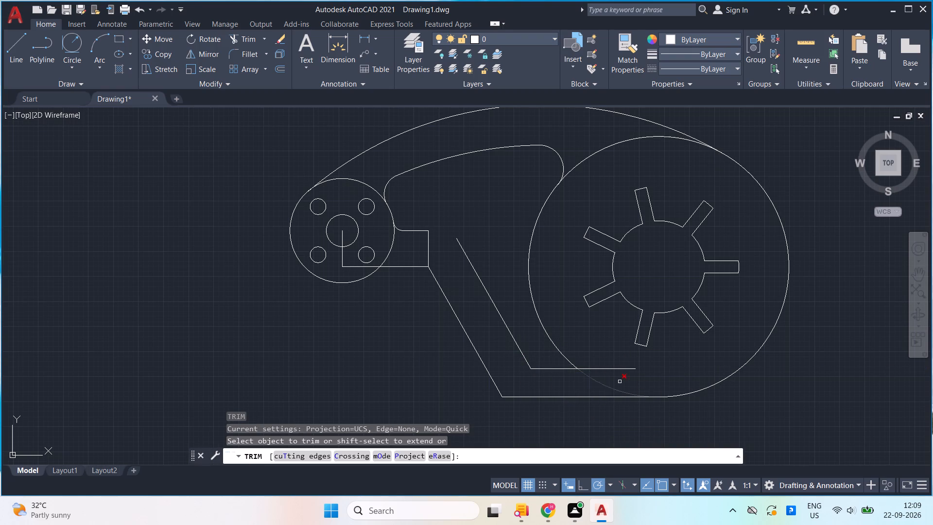
left_click_drag(620, 379, 599, 361)
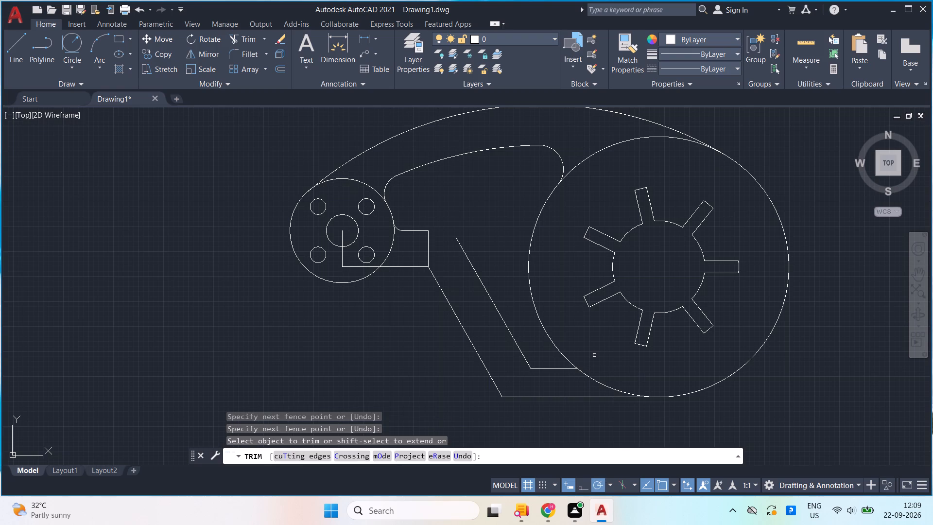
key("Escape")
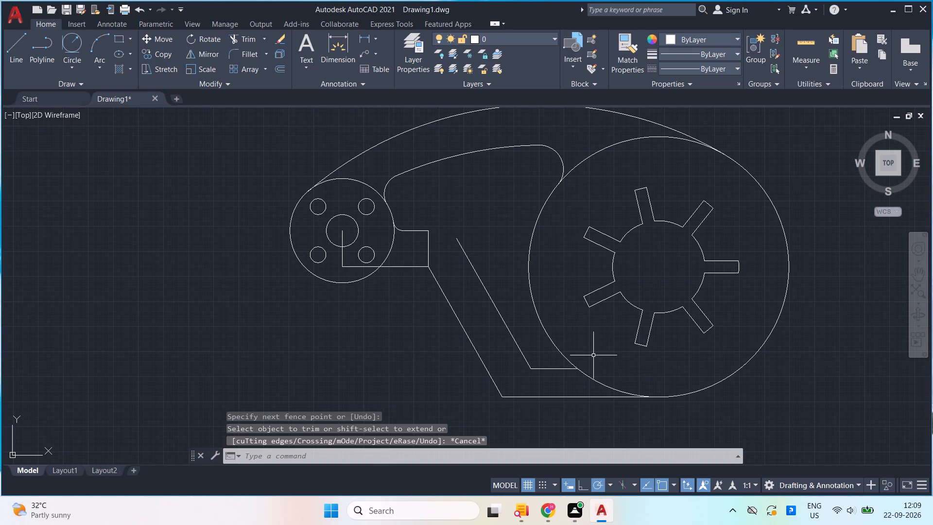
Fillet the short inner horizontal line and the hub's large outer circle with radius 5, above the line.
key("f")
key("Return")
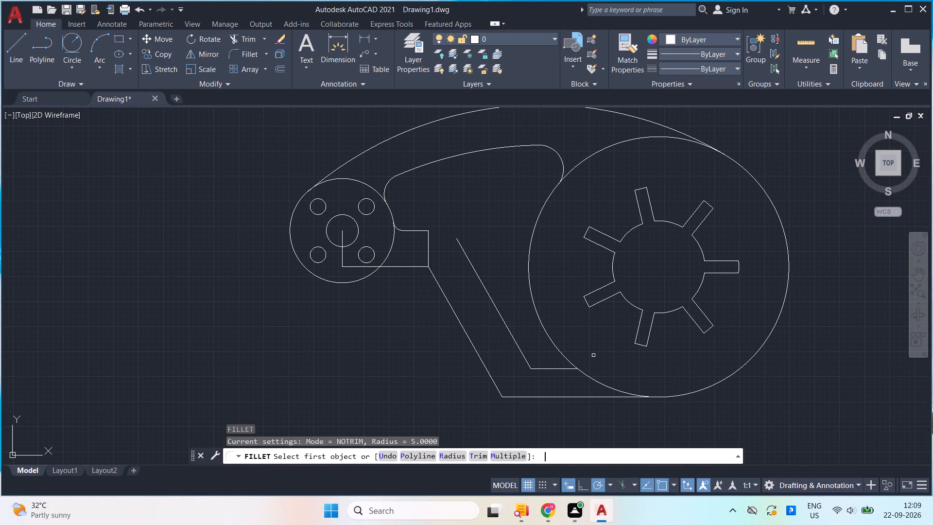
left_click(445, 455)
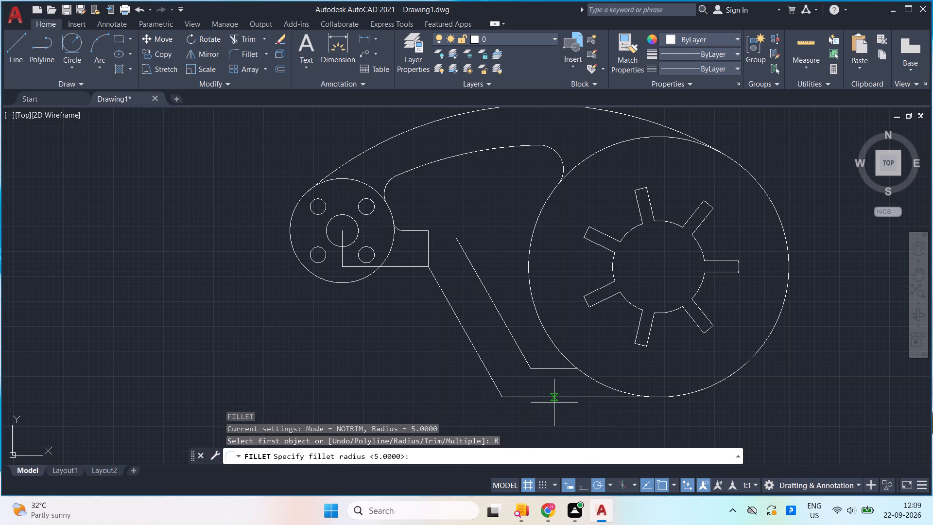
key("Return")
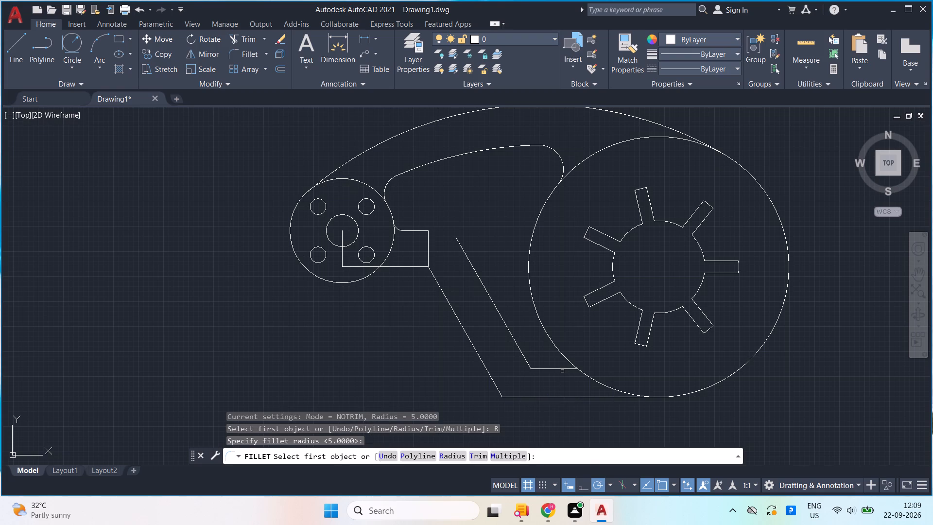
left_click(559, 369)
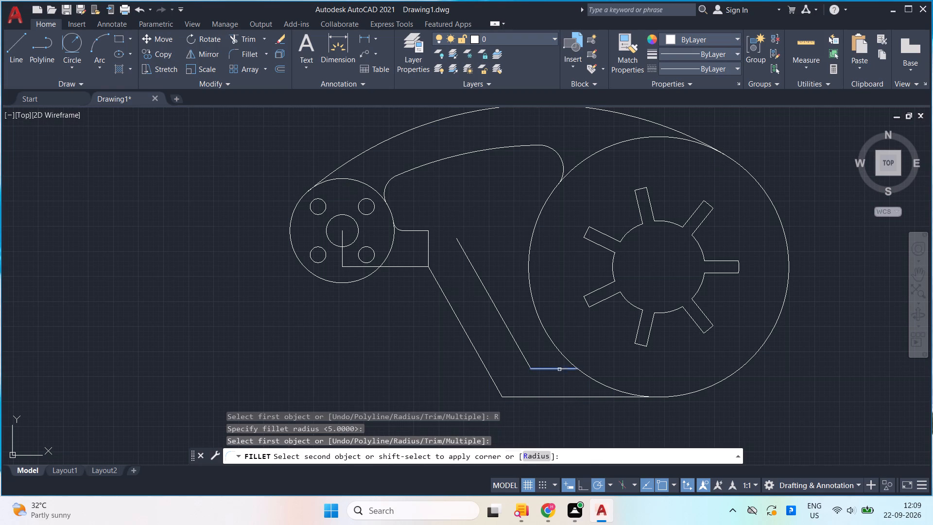
left_click(563, 355)
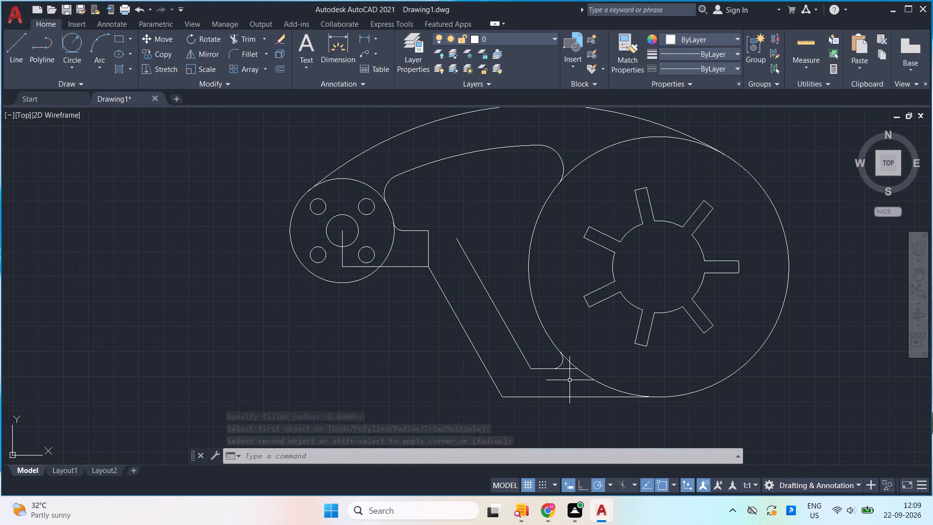
Trim the leftover end of the inner horizontal line between the radius 5 fillet and the hub circle.
type("tr")
key("Return")
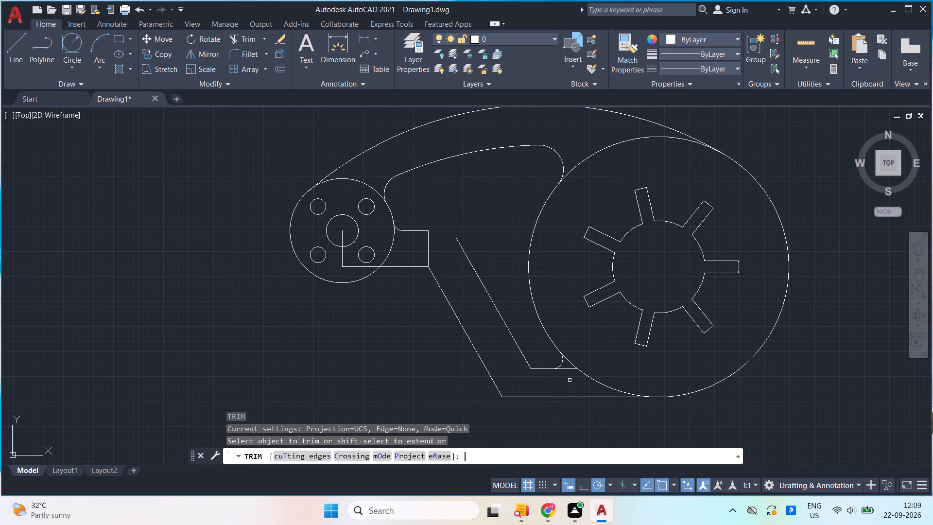
left_click(573, 370)
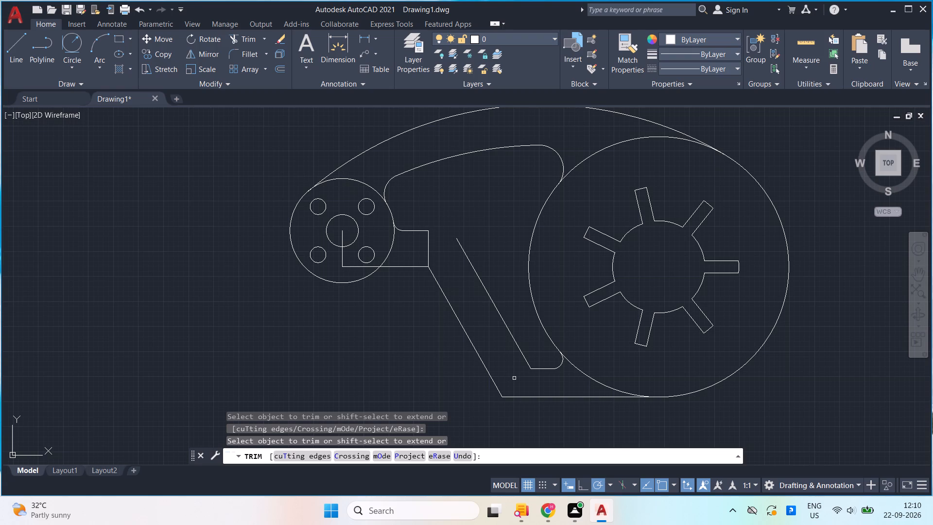
key("Escape")
Fillet the corner between the copied slanted line and the short inner horizontal line with radius 8.
key("f")
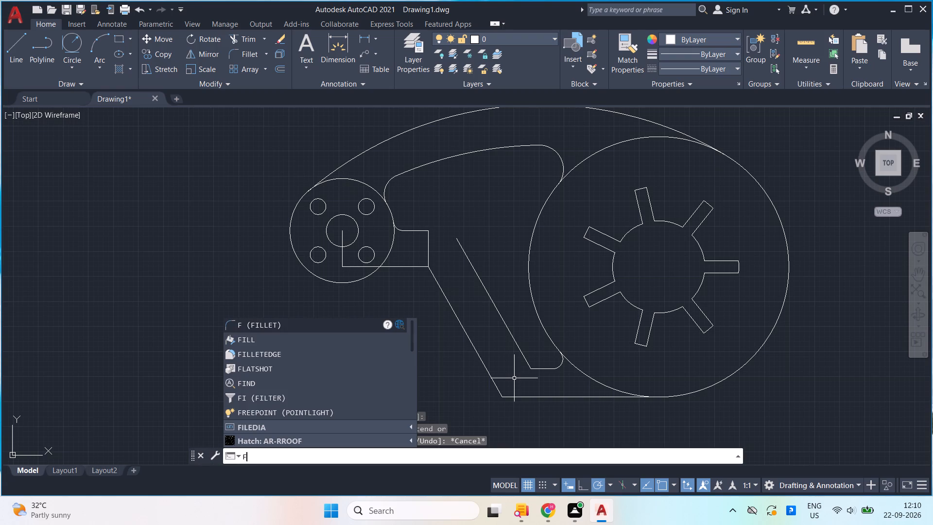
left_click(328, 327)
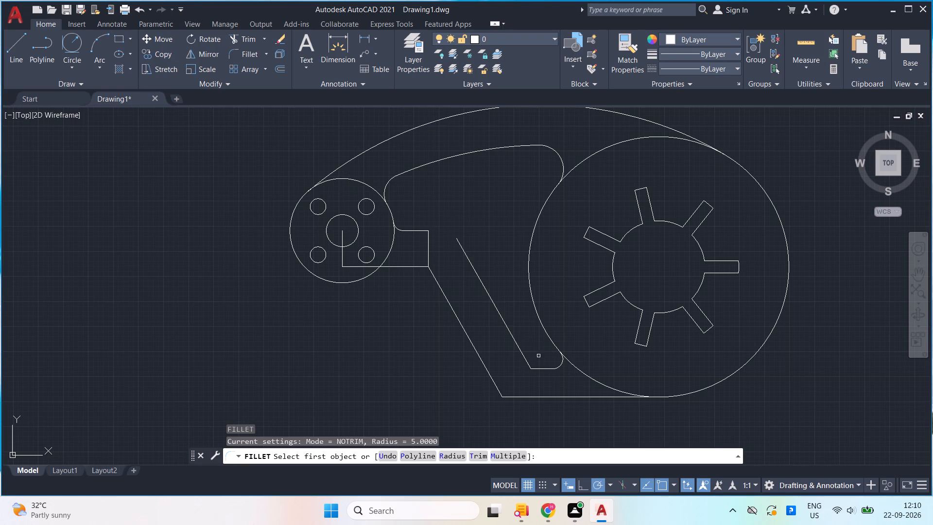
left_click(456, 459)
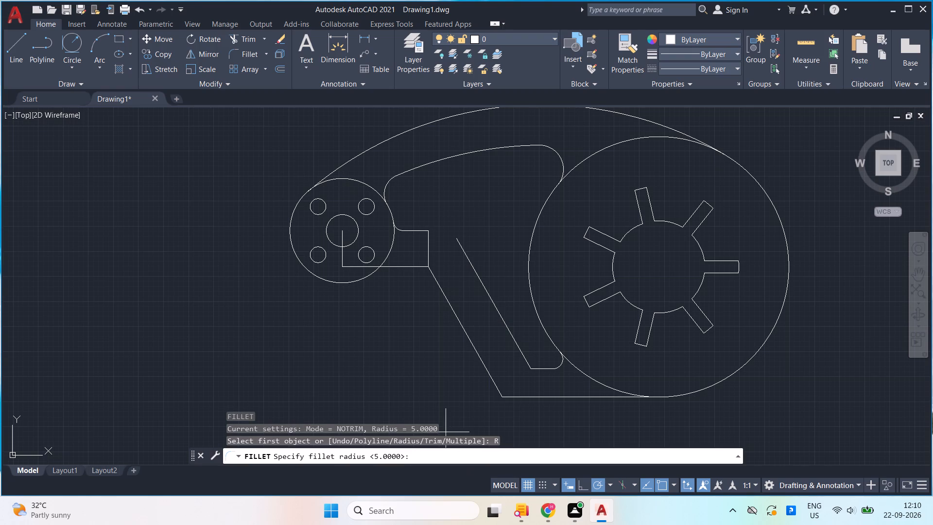
key("8")
key("Return")
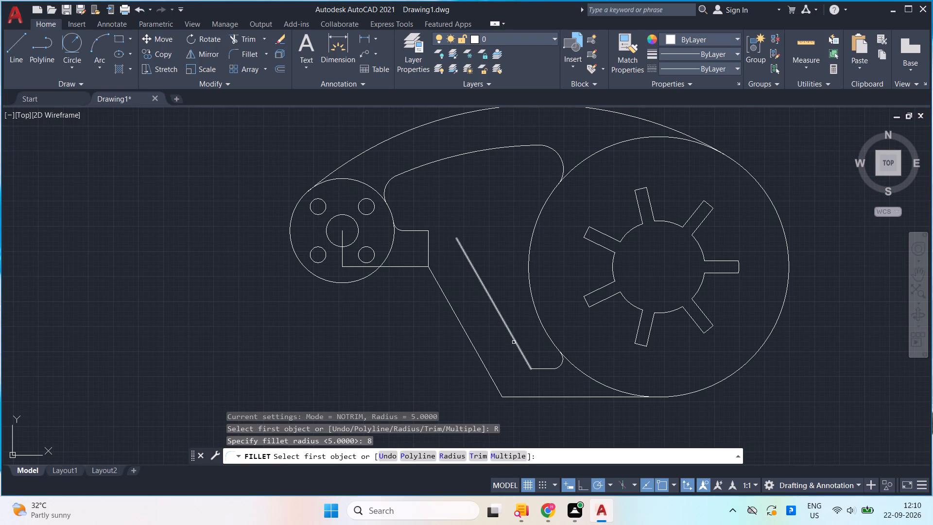
left_click(514, 342)
left_click(538, 369)
Trim the slanted and horizontal line ends that extend past the radius 8 fillet at the inner corner.
scroll(527, 367, "up", 3)
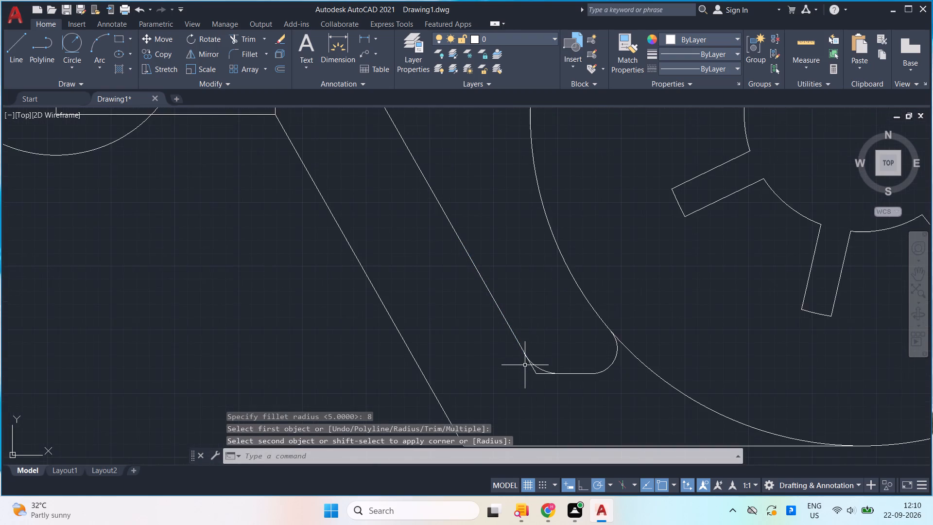
type("tr")
key("Return")
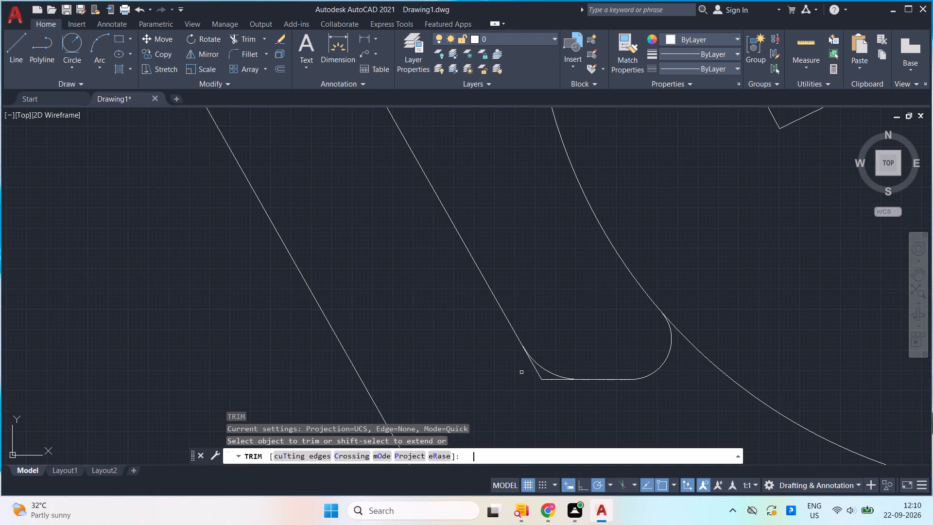
left_click_drag(553, 399, 534, 369)
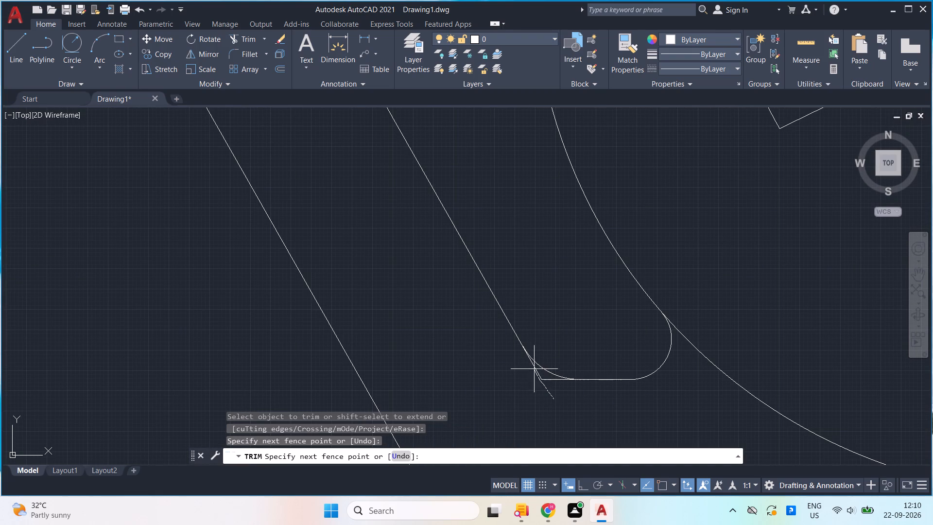
left_click_drag(534, 369, 563, 387)
scroll(577, 401, "down", 2)
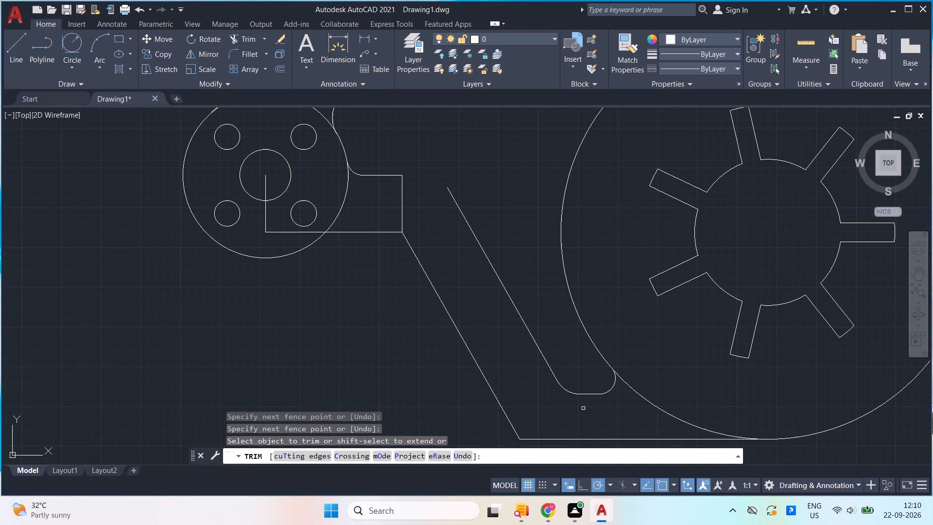
key("Escape")
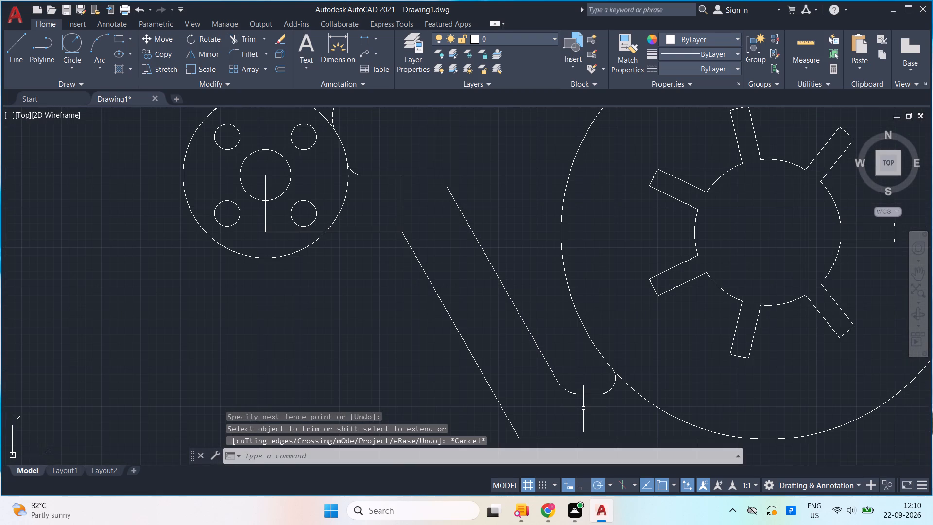
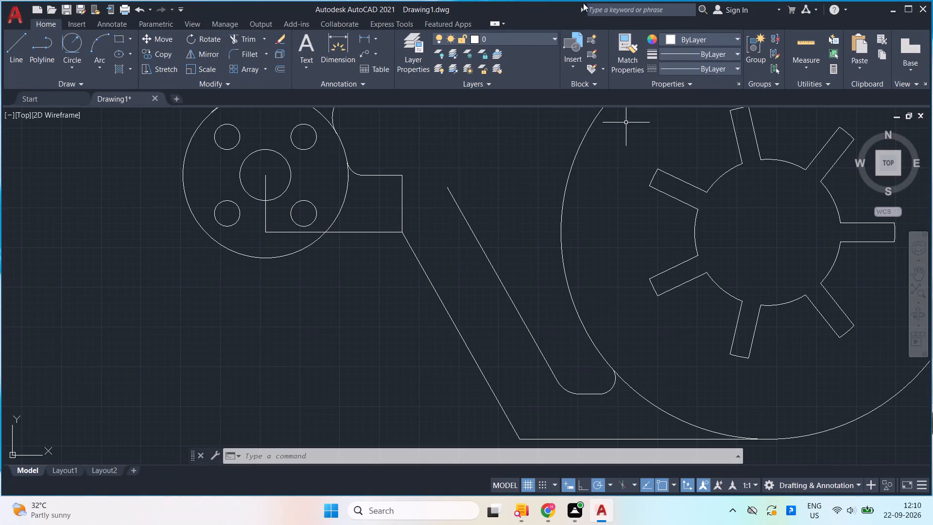
Delete the short vertical line joining the flange's inner horizontal line to the lower construction line.
scroll(609, 201, "down", 2)
middle_click_drag(609, 202, 609, 202)
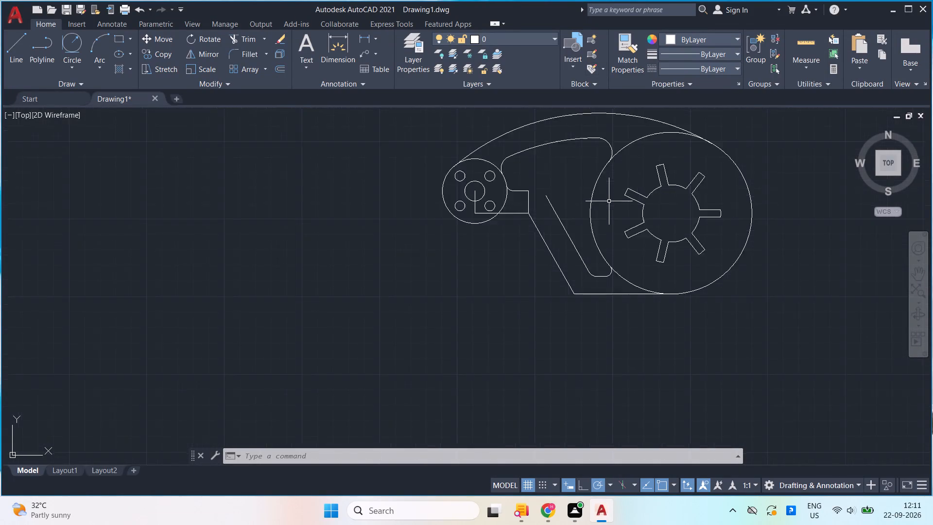
middle_click_drag(609, 202, 562, 249)
scroll(561, 249, "up", 2)
scroll(551, 275, "down", 3)
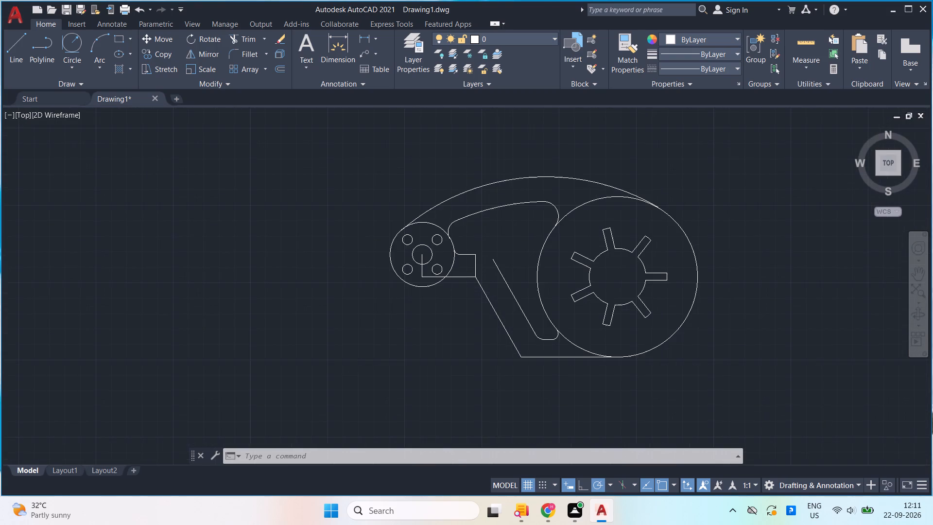
scroll(549, 267, "up", 3)
scroll(547, 276, "down", 1)
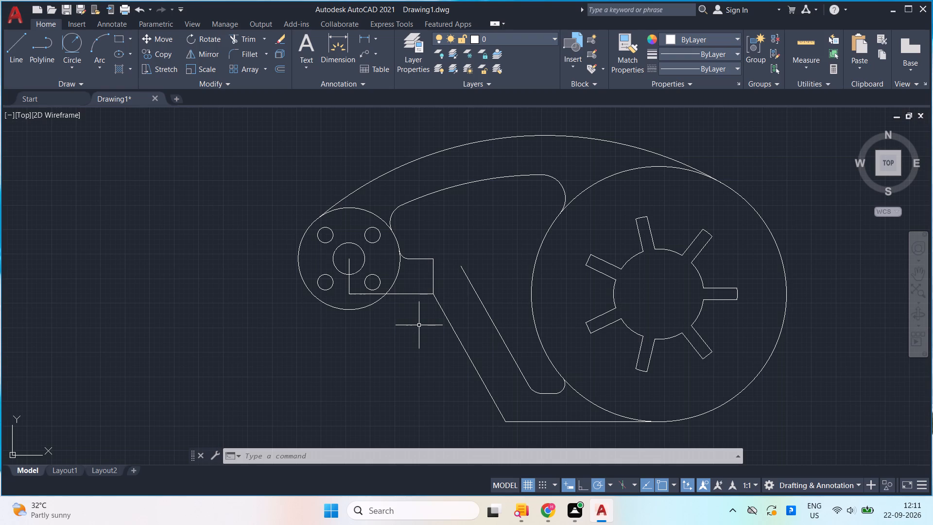
left_click(434, 267)
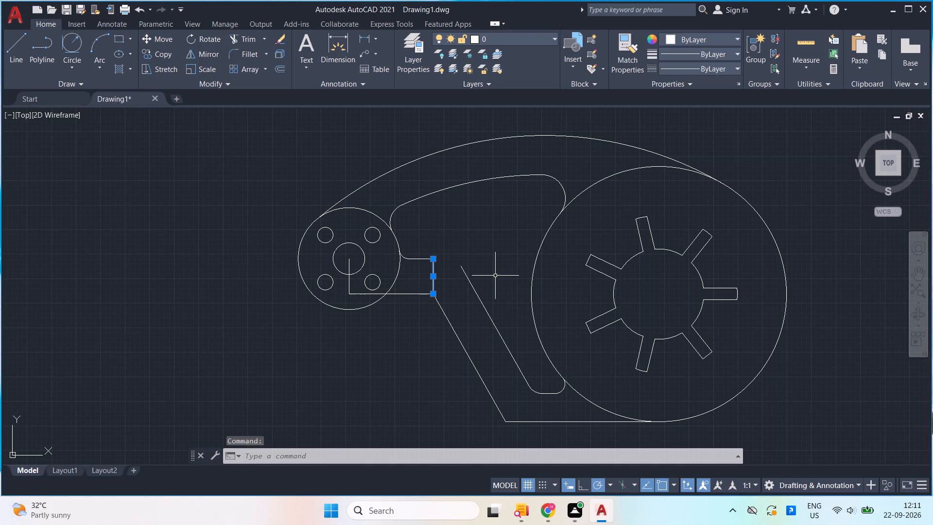
key("Delete")
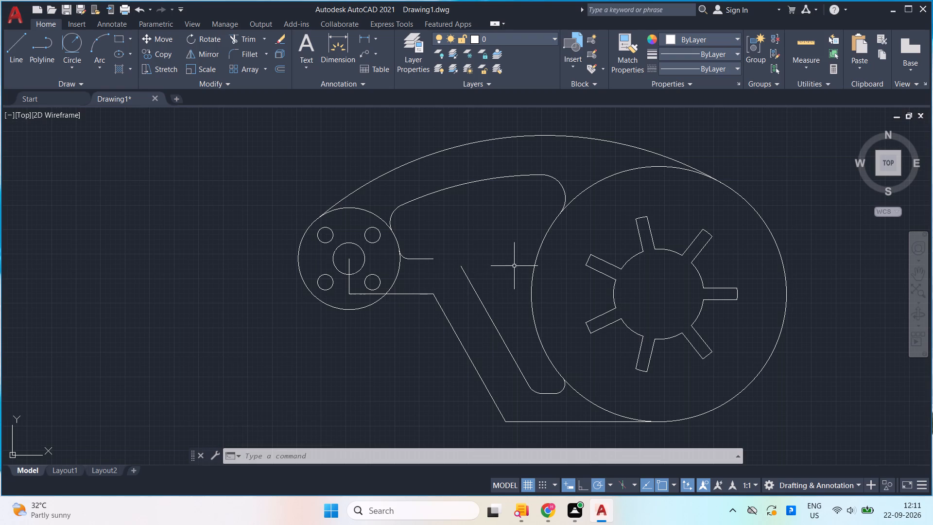
Fillet the inner slanted line and the short horizontal line beside the flange with radius 14.
key("f")
key("Return")
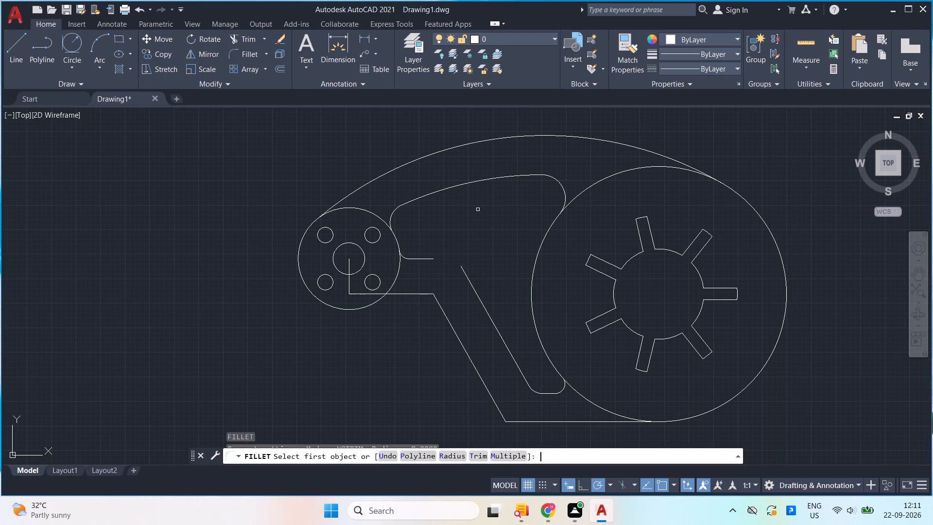
left_click(464, 455)
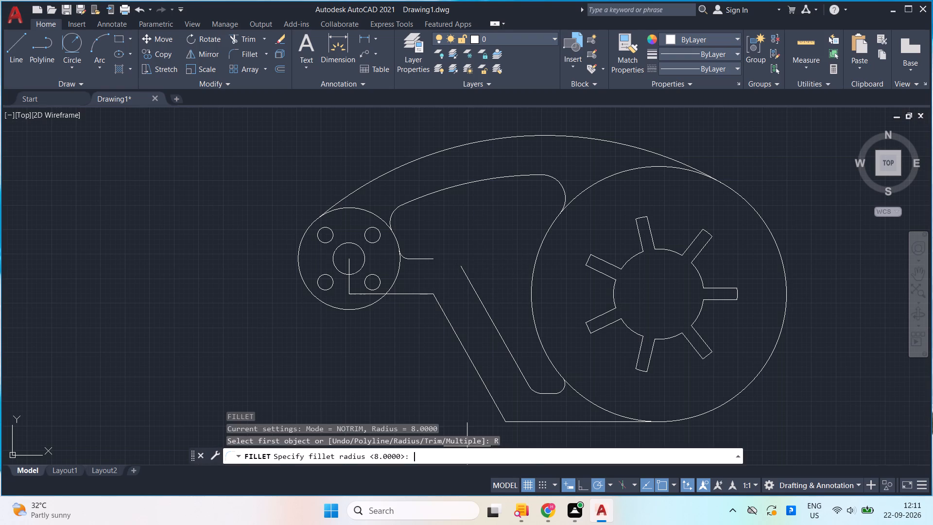
type("14")
key("Return")
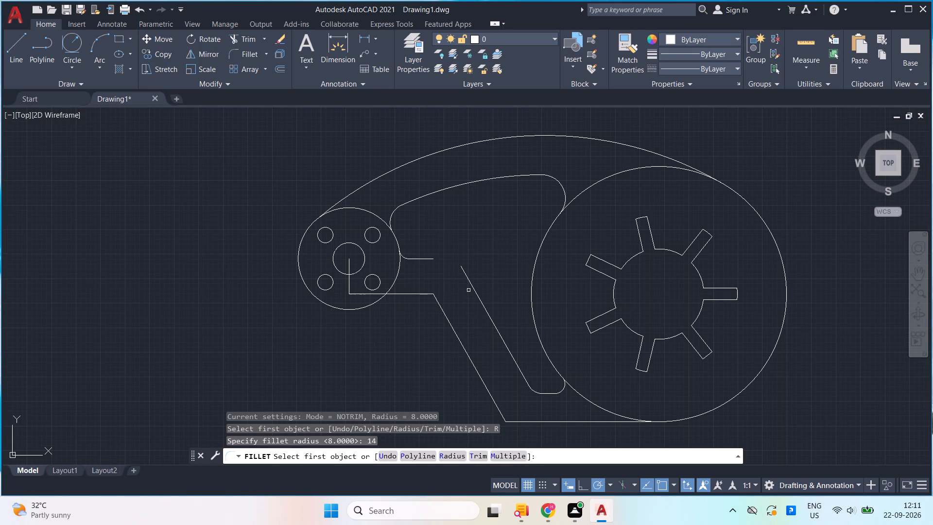
left_click(471, 277)
left_click(470, 282)
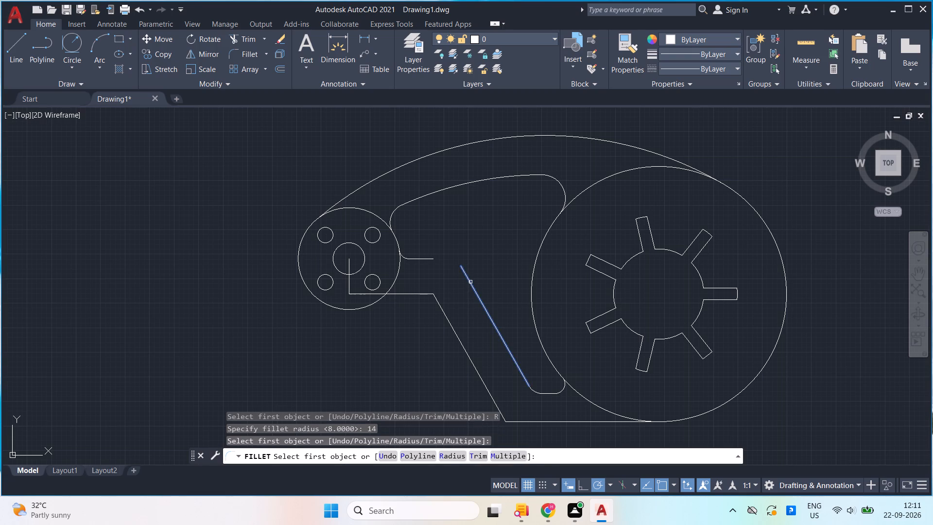
left_click(431, 260)
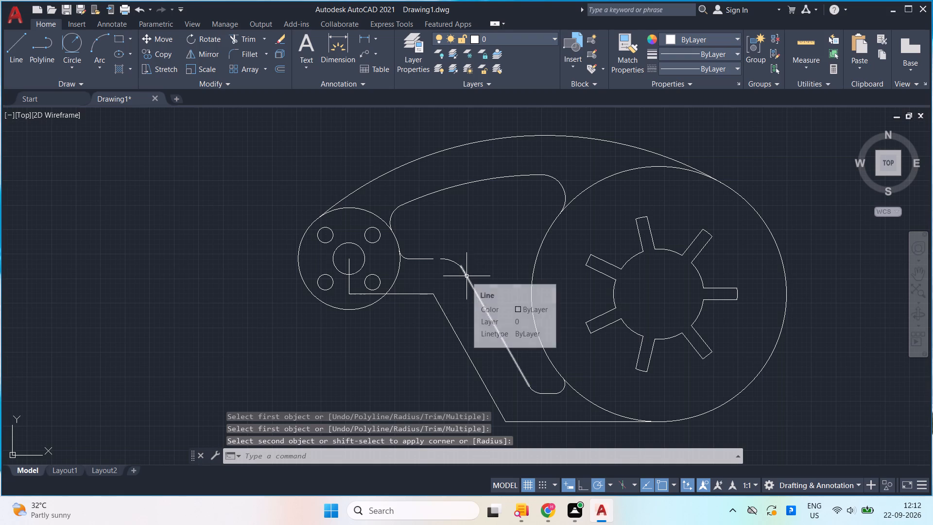
Trim the end of the inner slanted line that extends past the radius 14 fillet.
scroll(436, 267, "up", 3)
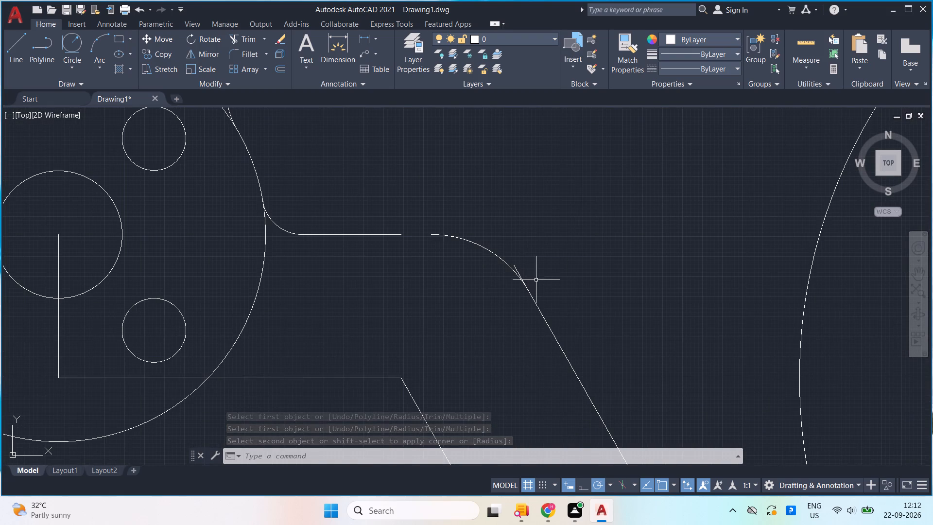
scroll(513, 279, "up", 2)
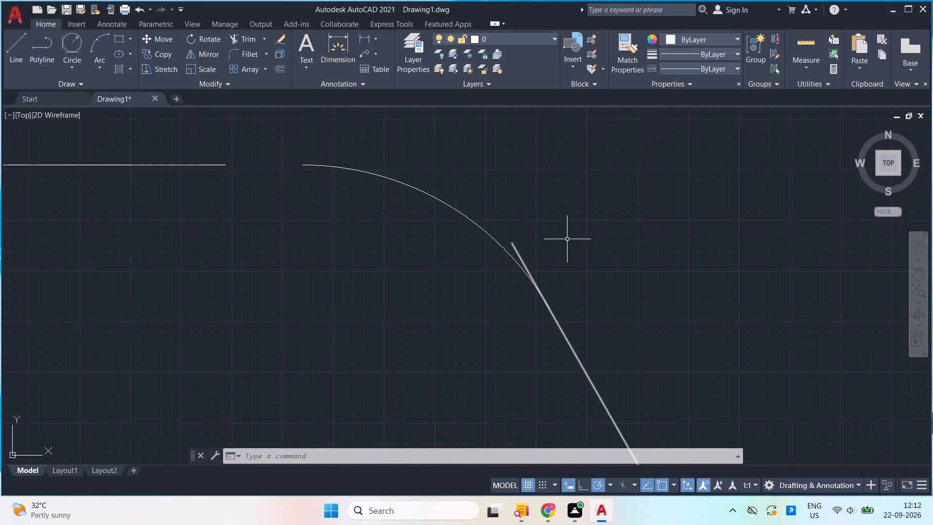
type("tr")
key("Return")
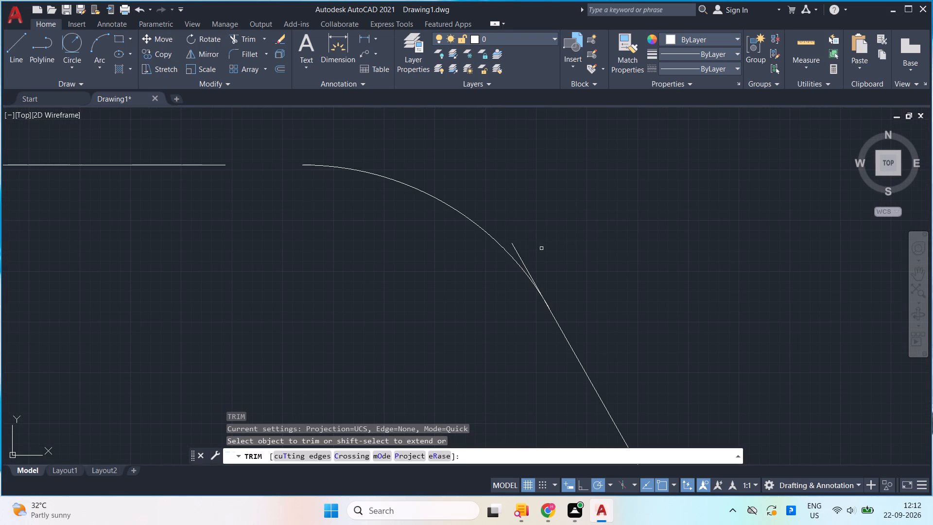
left_click_drag(532, 254, 504, 257)
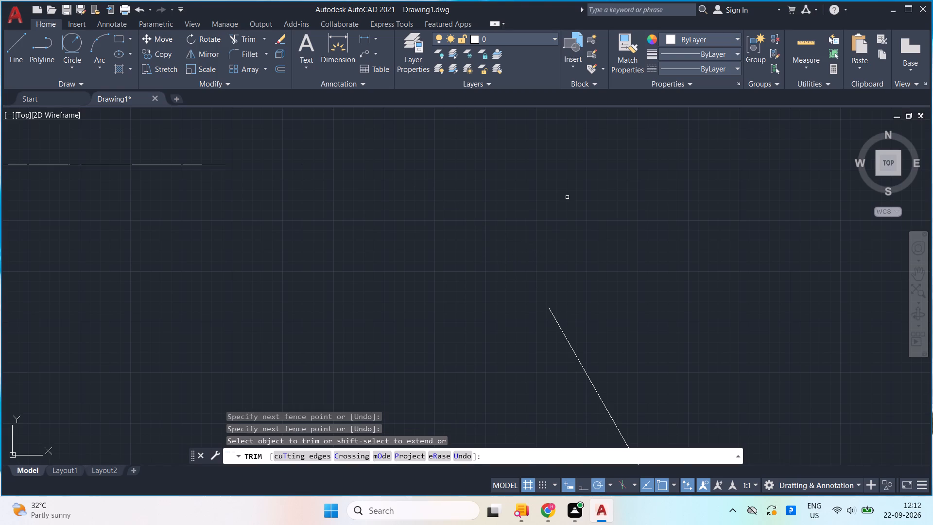
key("ctrl+z")
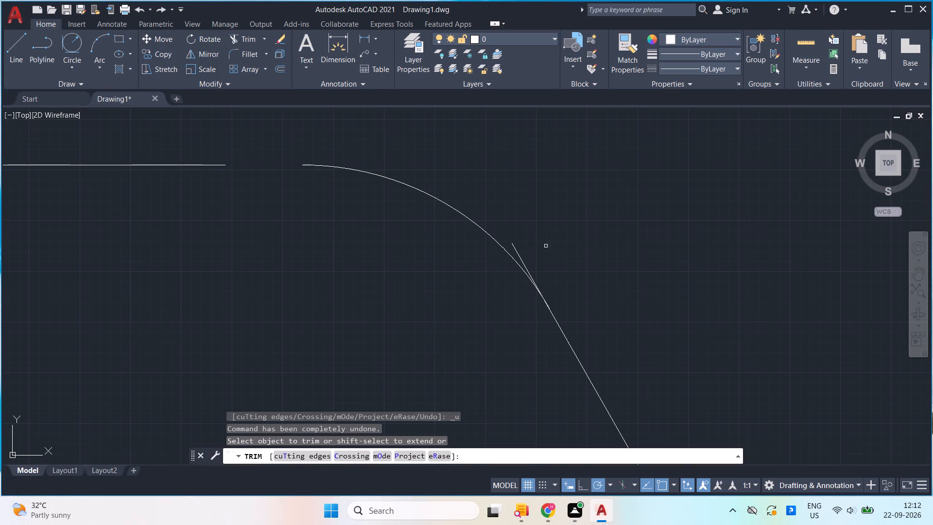
left_click_drag(536, 247, 504, 248)
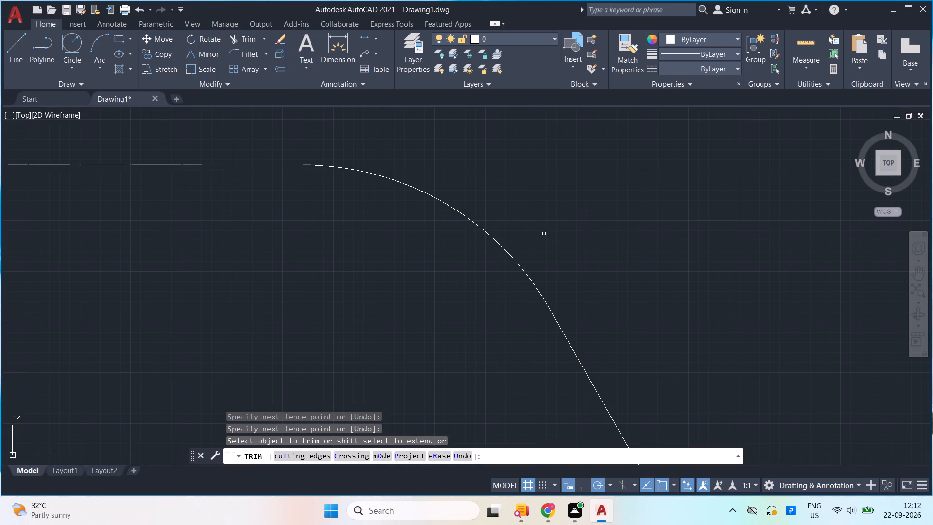
key("Escape")
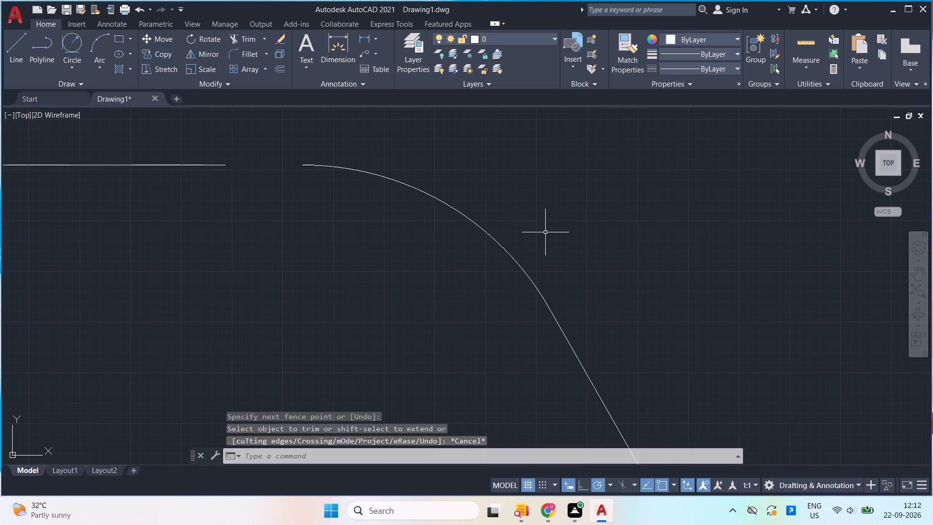
Extend the short horizontal line beside the flange to meet the start of the radius 14 fillet arc.
type("ex")
key("Return")
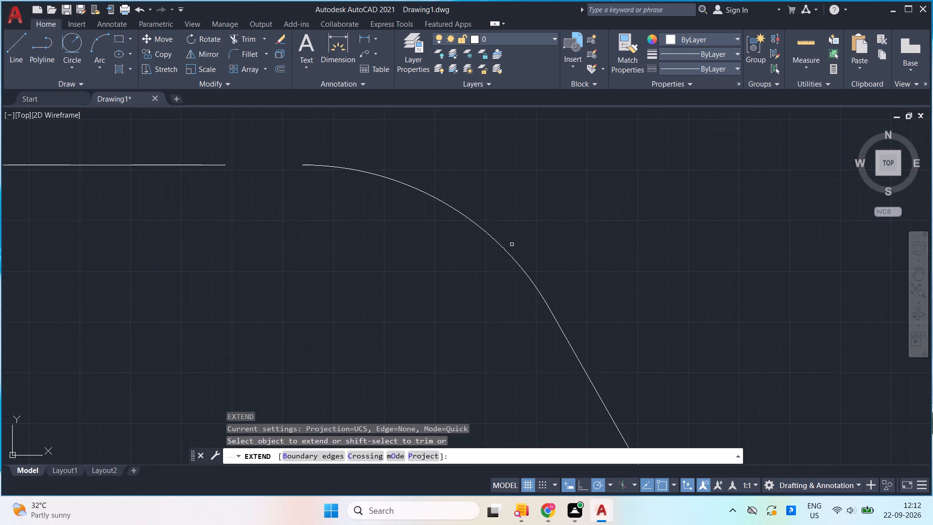
key("Escape")
key("Escape")
type("ex")
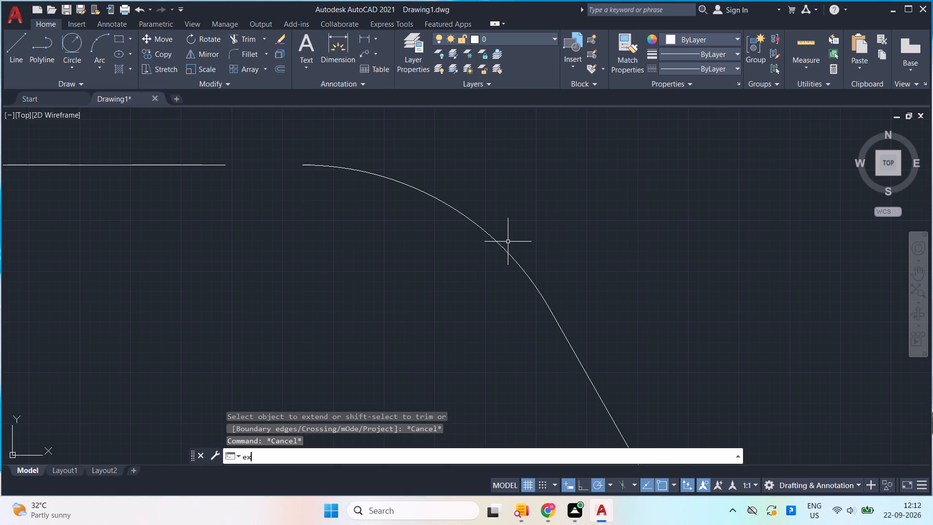
key("Return")
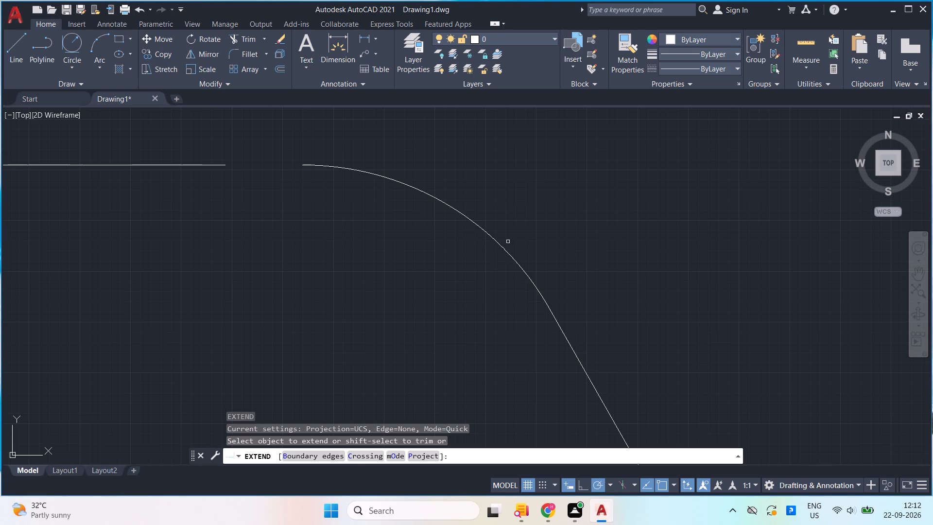
left_click(224, 166)
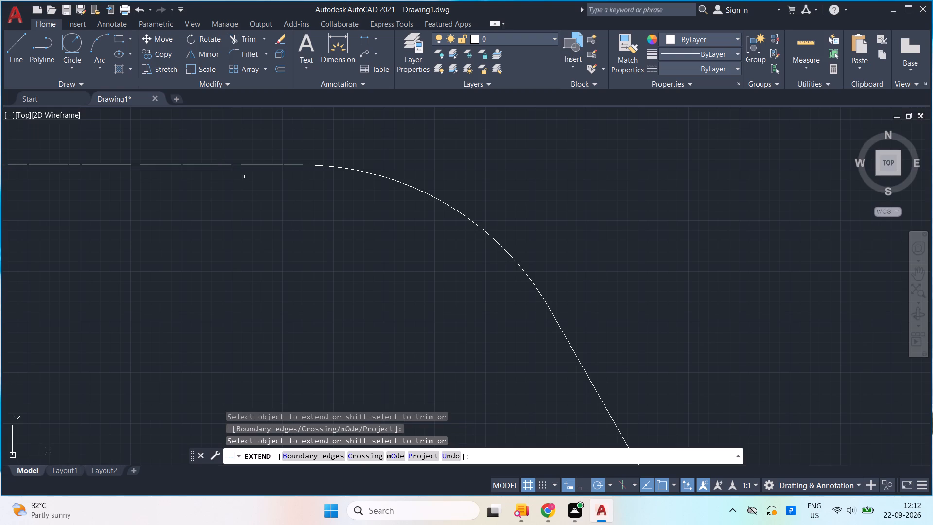
key("Escape")
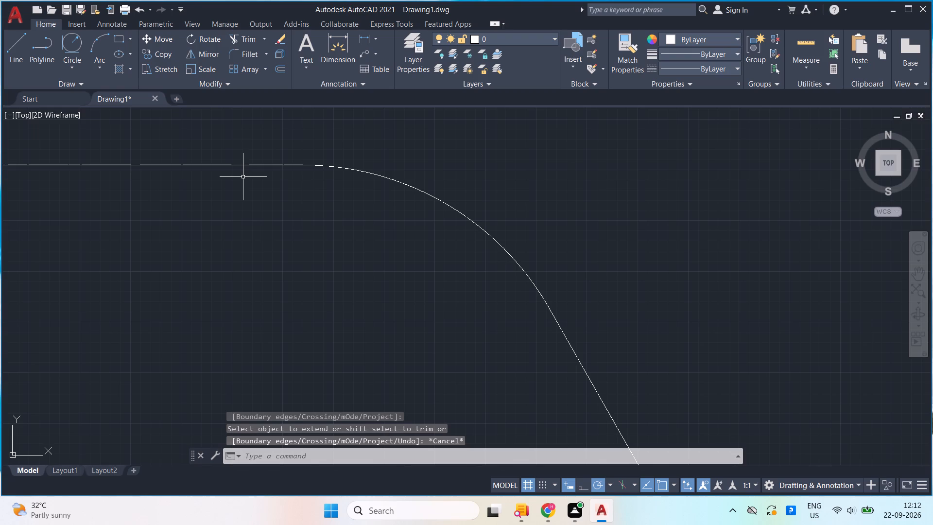
Trim away the vertical and horizontal construction line portions inside the flange's outer circle, including the piece within the centre hole.
scroll(538, 248, "down", 3)
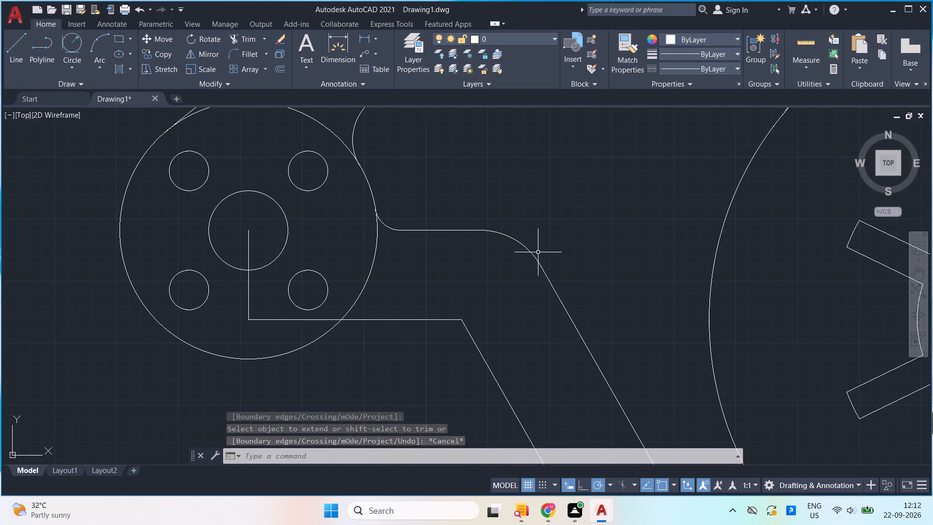
scroll(536, 292, "down", 1)
scroll(570, 314, "down", 2)
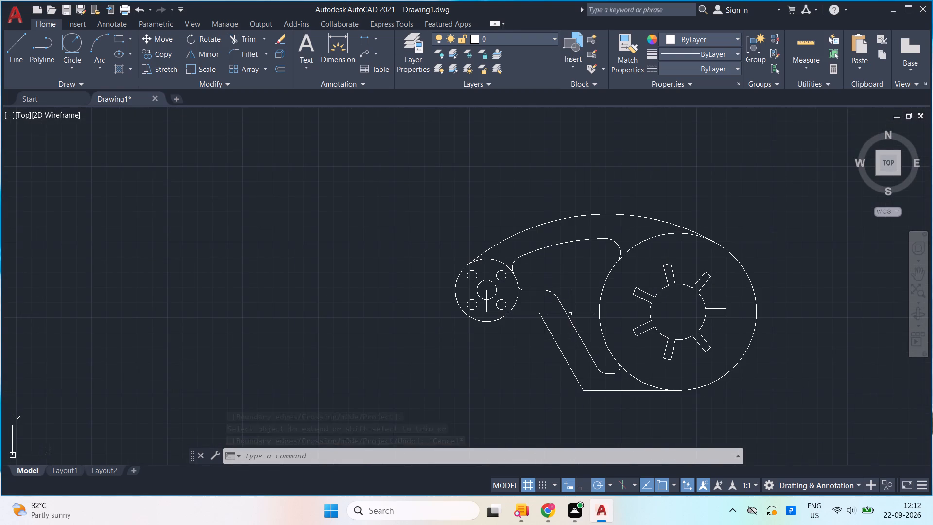
middle_click_drag(570, 314, 519, 312)
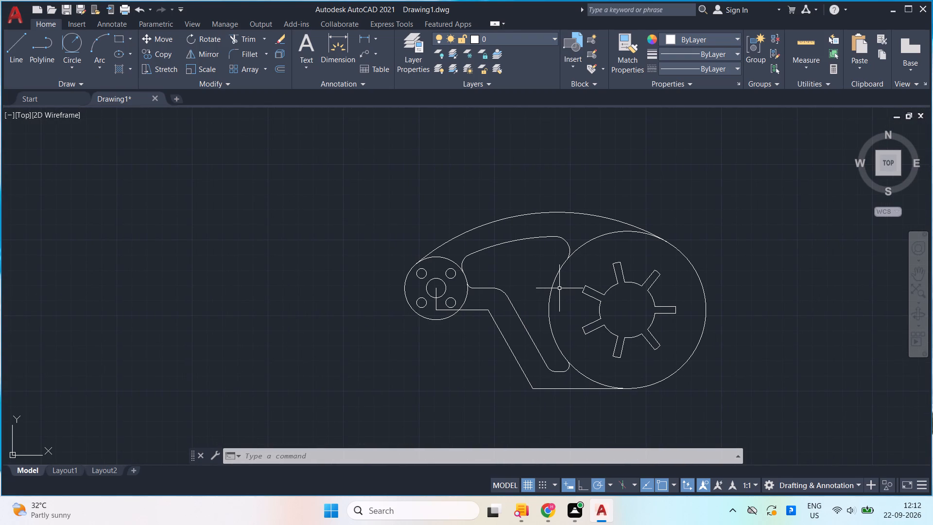
scroll(375, 313, "up", 1)
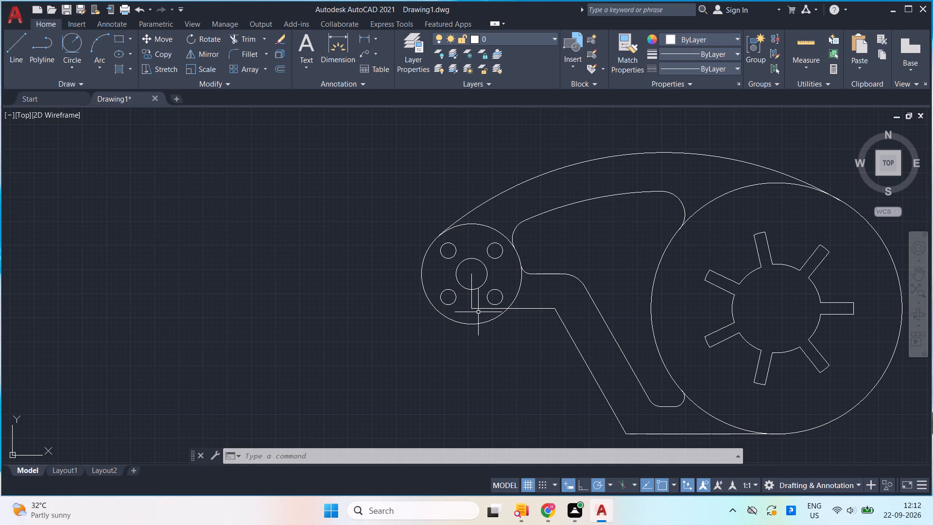
left_click(478, 312)
left_click(469, 302)
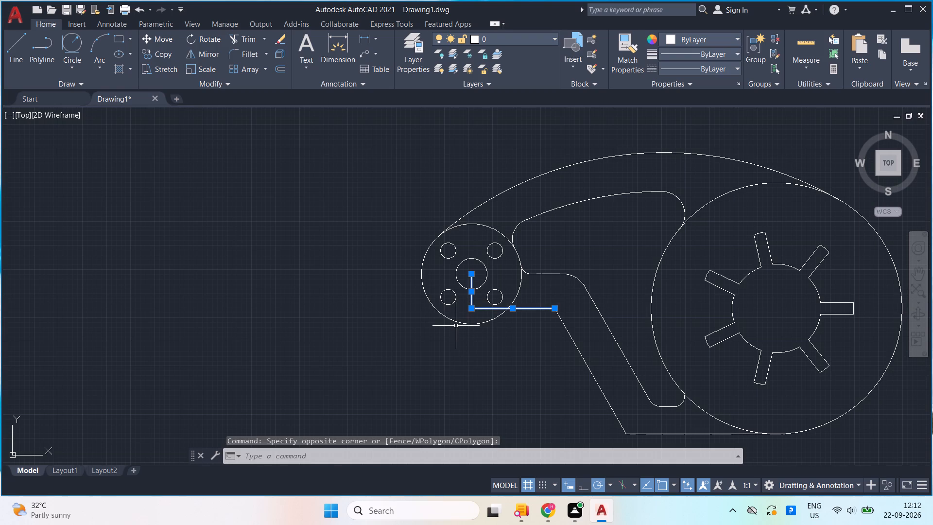
key("Escape")
type("tr")
key("Return")
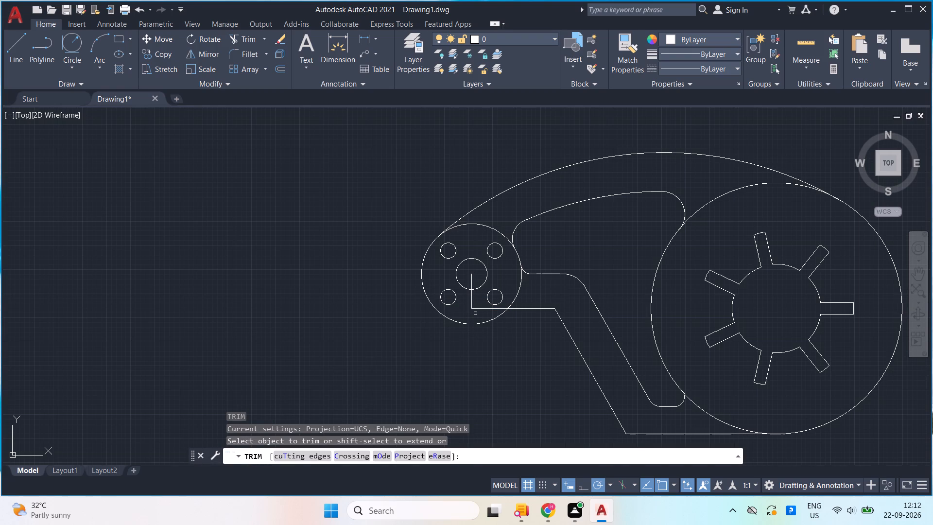
left_click_drag(475, 314, 466, 305)
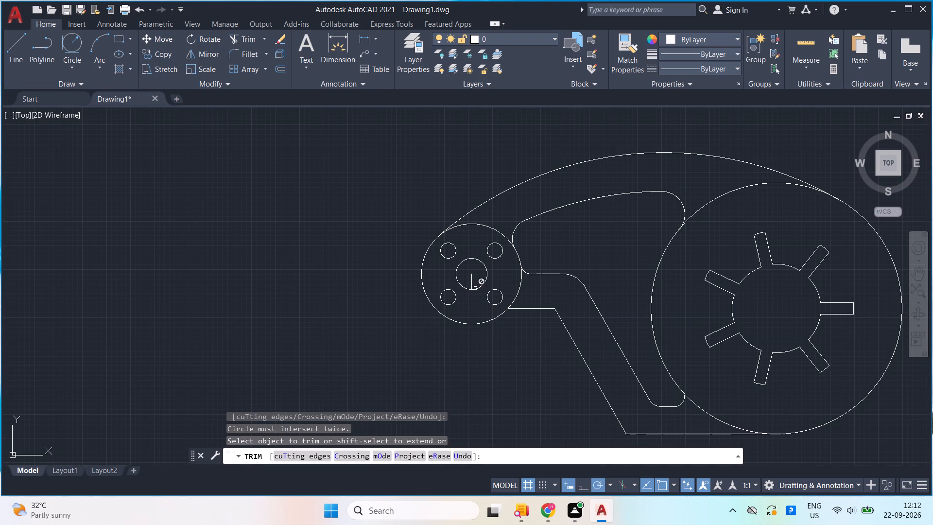
left_click(472, 281)
key("Escape")
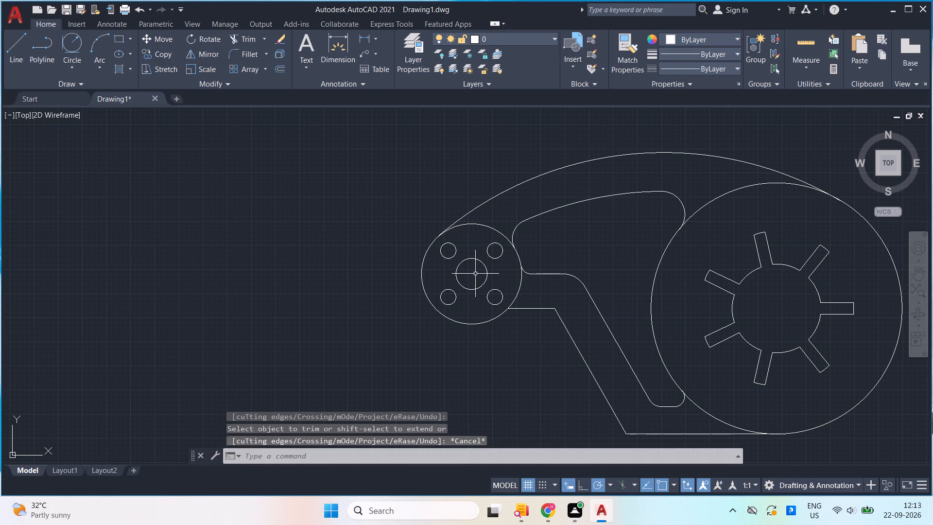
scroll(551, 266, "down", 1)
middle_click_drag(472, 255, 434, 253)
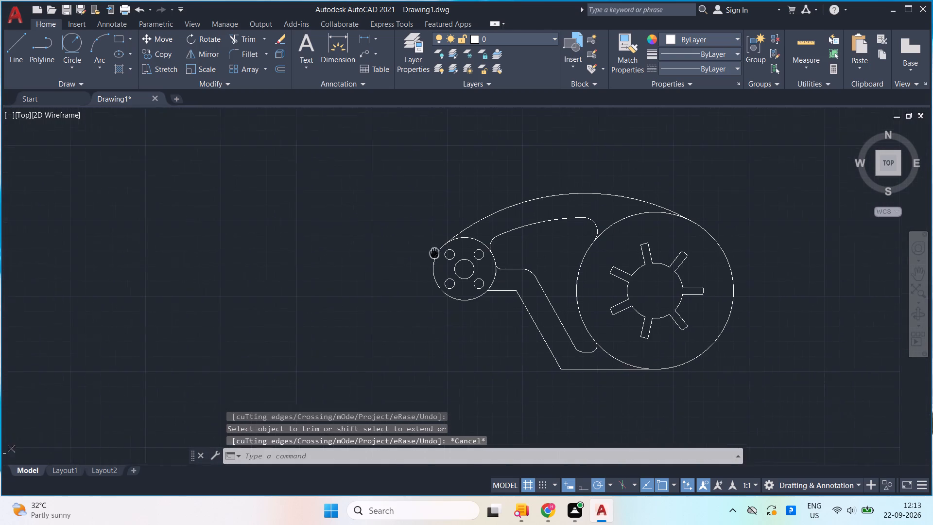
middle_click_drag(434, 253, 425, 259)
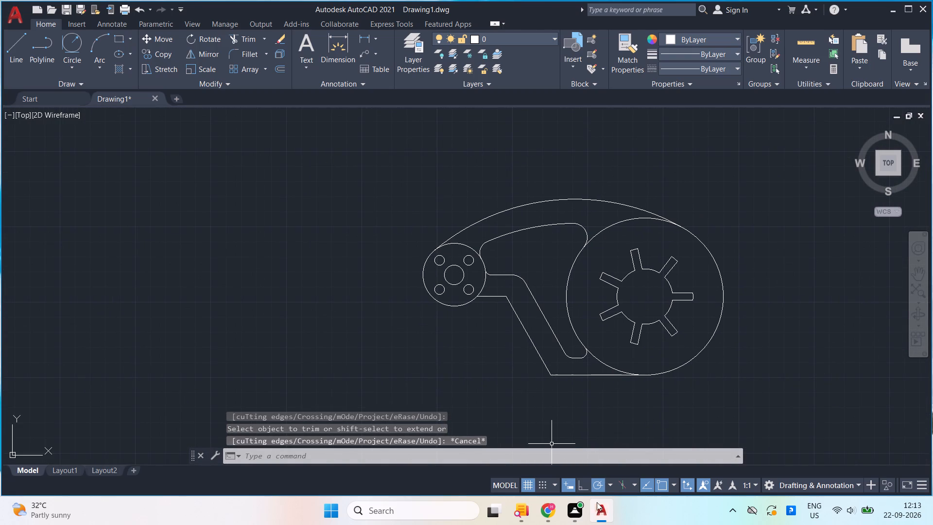
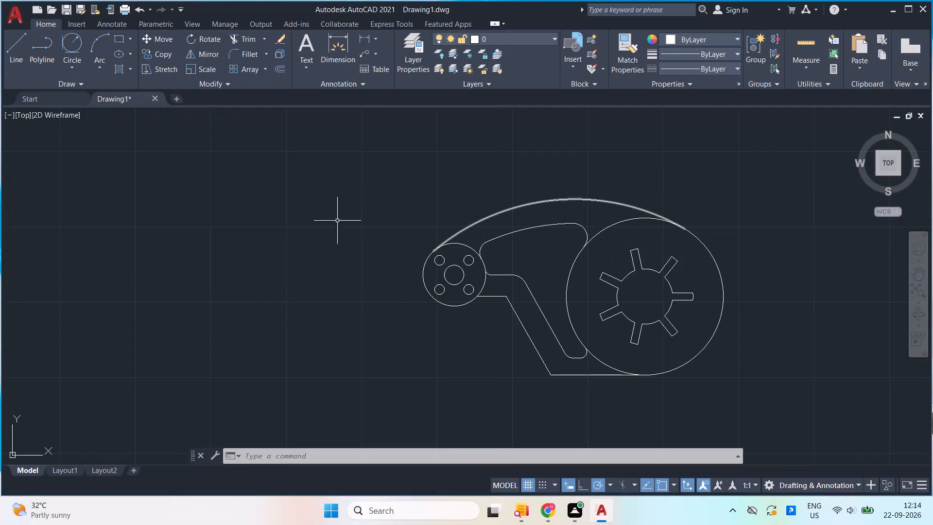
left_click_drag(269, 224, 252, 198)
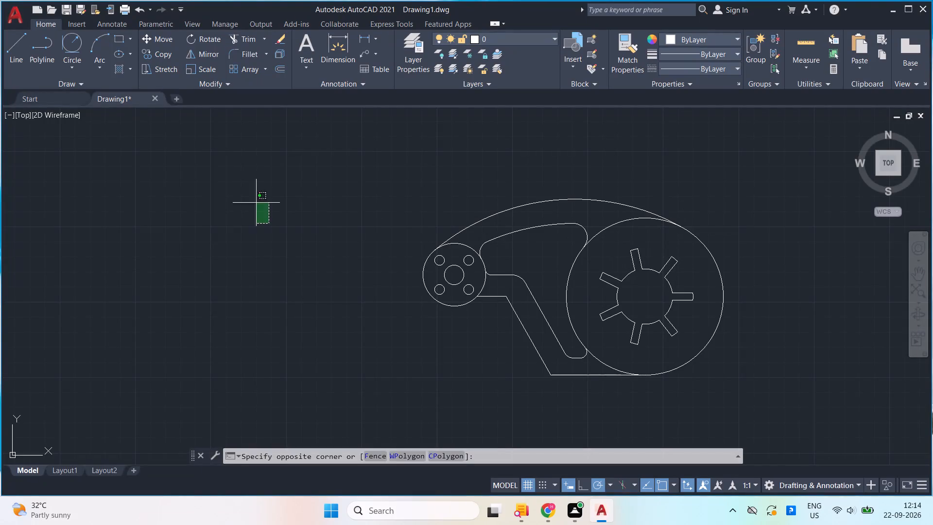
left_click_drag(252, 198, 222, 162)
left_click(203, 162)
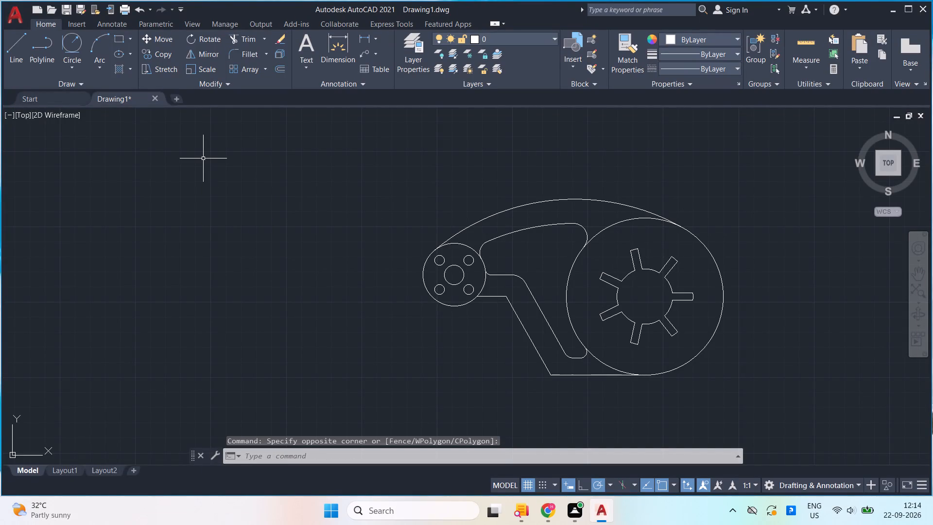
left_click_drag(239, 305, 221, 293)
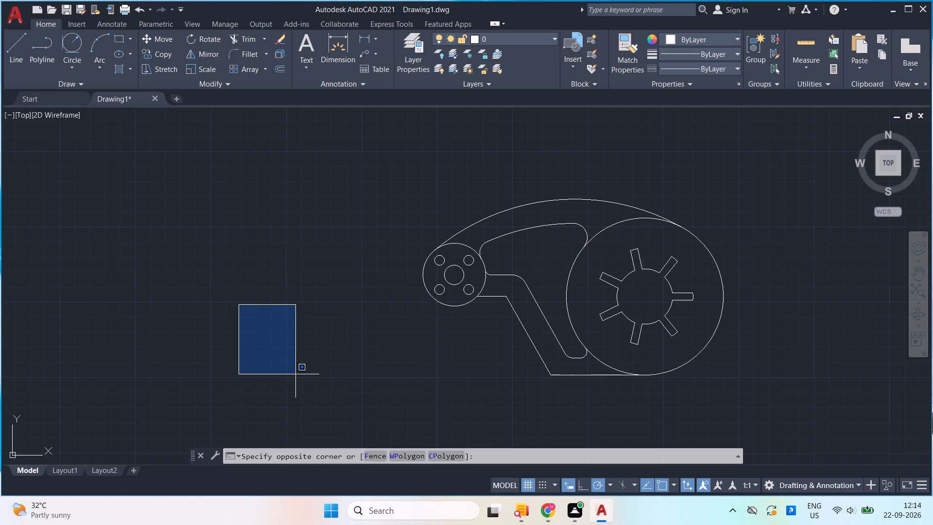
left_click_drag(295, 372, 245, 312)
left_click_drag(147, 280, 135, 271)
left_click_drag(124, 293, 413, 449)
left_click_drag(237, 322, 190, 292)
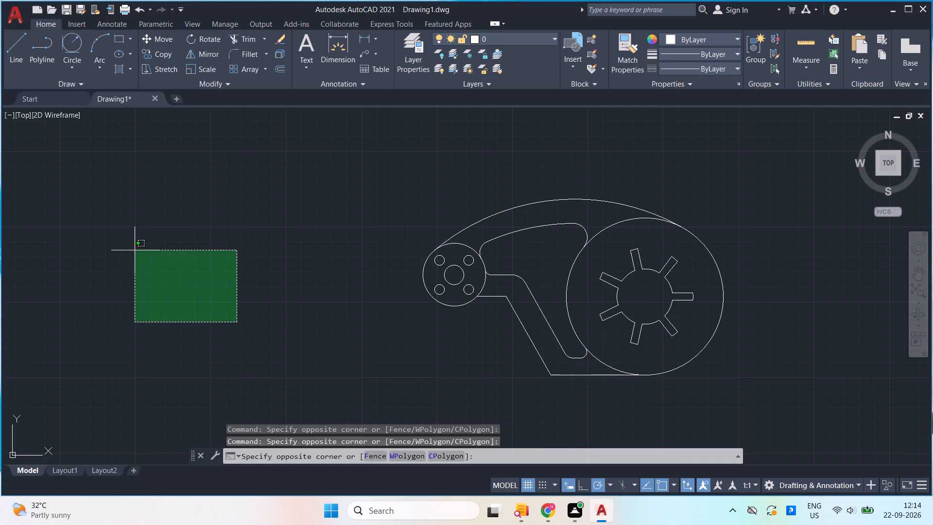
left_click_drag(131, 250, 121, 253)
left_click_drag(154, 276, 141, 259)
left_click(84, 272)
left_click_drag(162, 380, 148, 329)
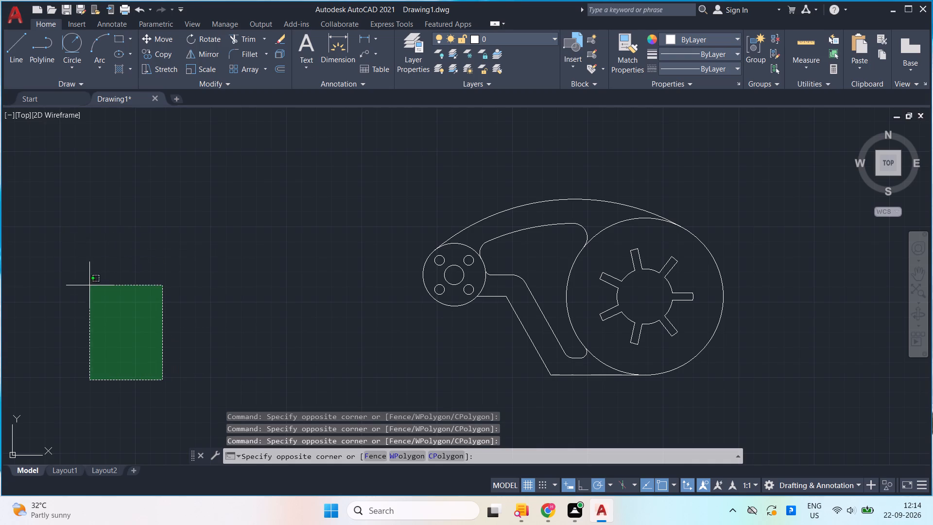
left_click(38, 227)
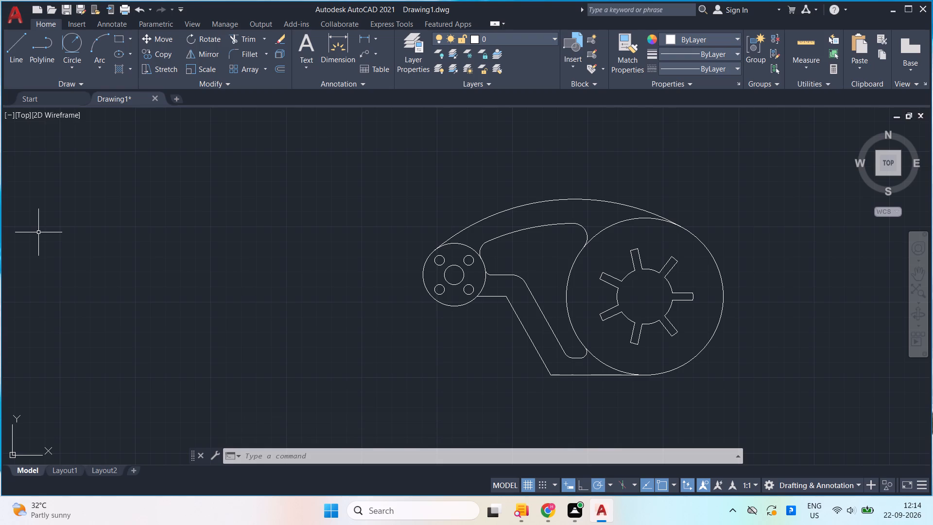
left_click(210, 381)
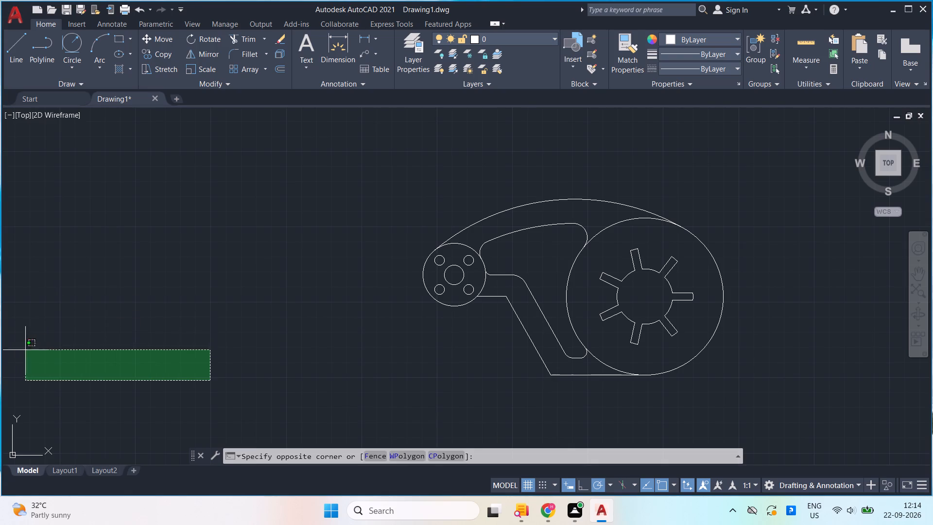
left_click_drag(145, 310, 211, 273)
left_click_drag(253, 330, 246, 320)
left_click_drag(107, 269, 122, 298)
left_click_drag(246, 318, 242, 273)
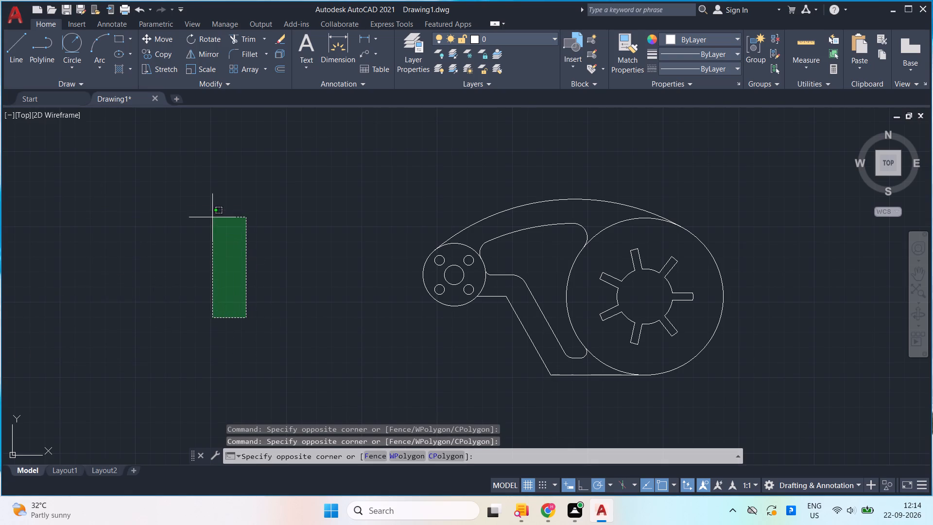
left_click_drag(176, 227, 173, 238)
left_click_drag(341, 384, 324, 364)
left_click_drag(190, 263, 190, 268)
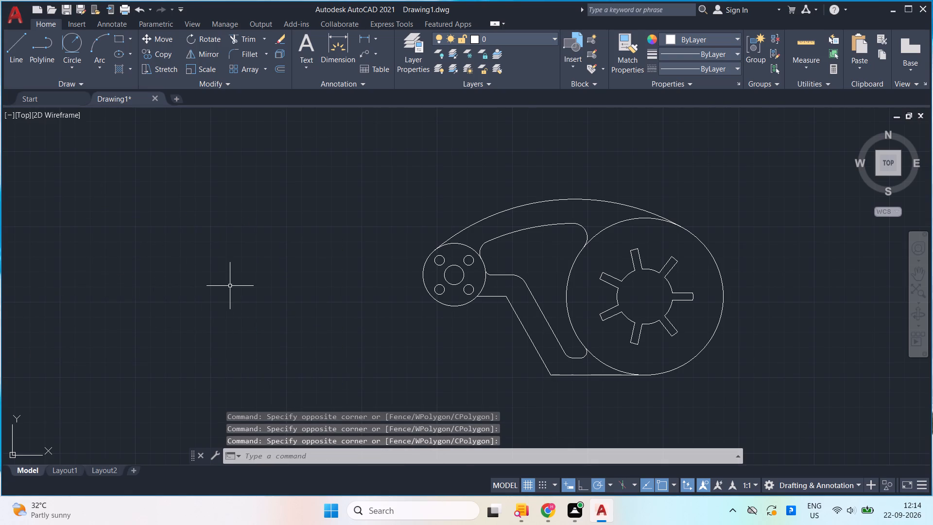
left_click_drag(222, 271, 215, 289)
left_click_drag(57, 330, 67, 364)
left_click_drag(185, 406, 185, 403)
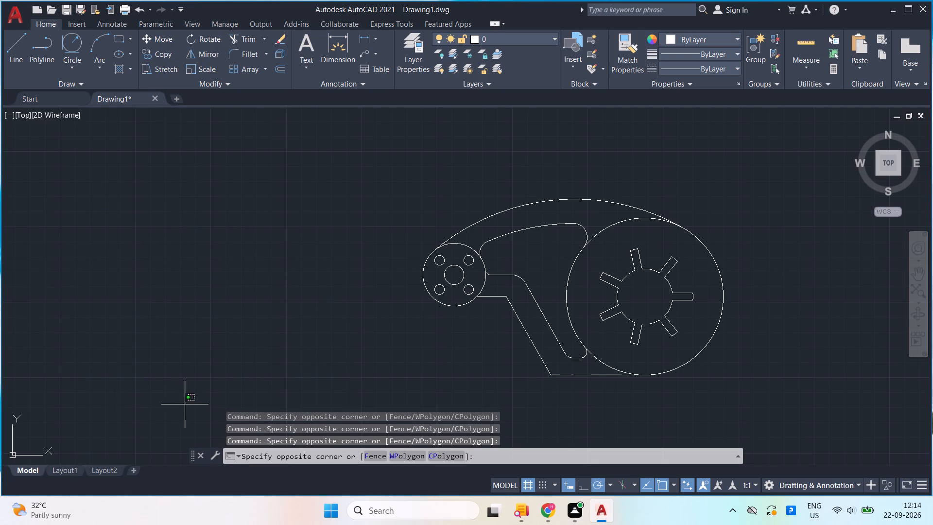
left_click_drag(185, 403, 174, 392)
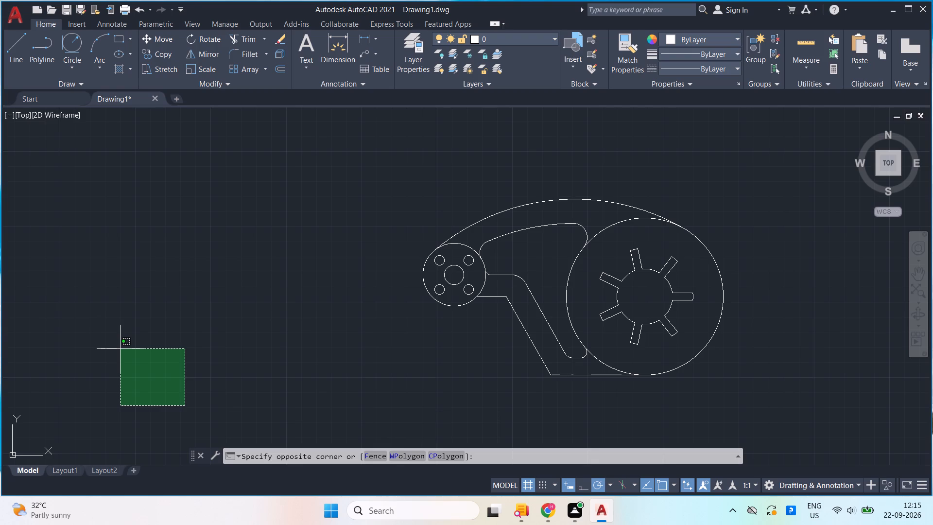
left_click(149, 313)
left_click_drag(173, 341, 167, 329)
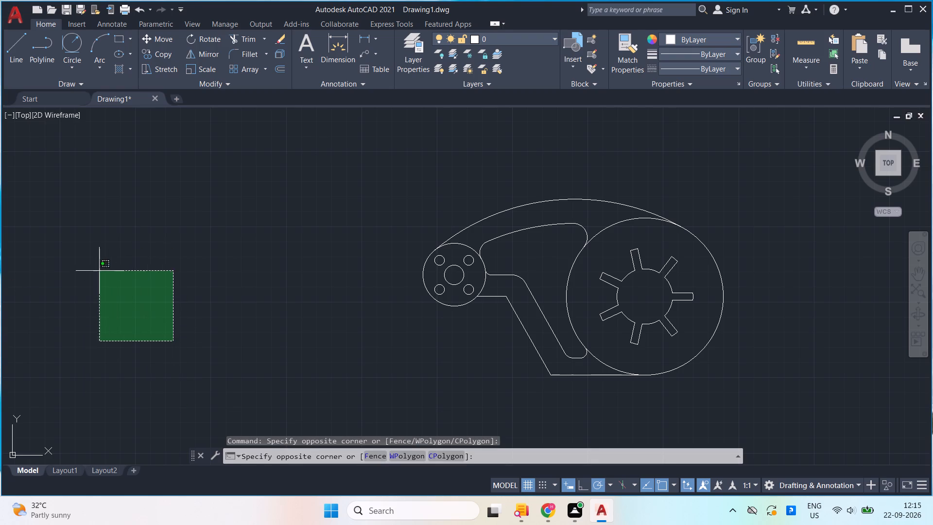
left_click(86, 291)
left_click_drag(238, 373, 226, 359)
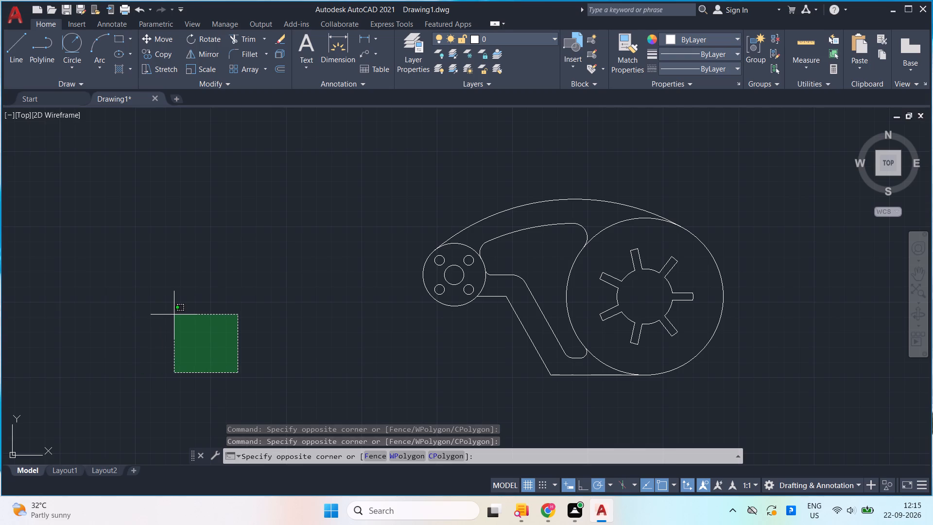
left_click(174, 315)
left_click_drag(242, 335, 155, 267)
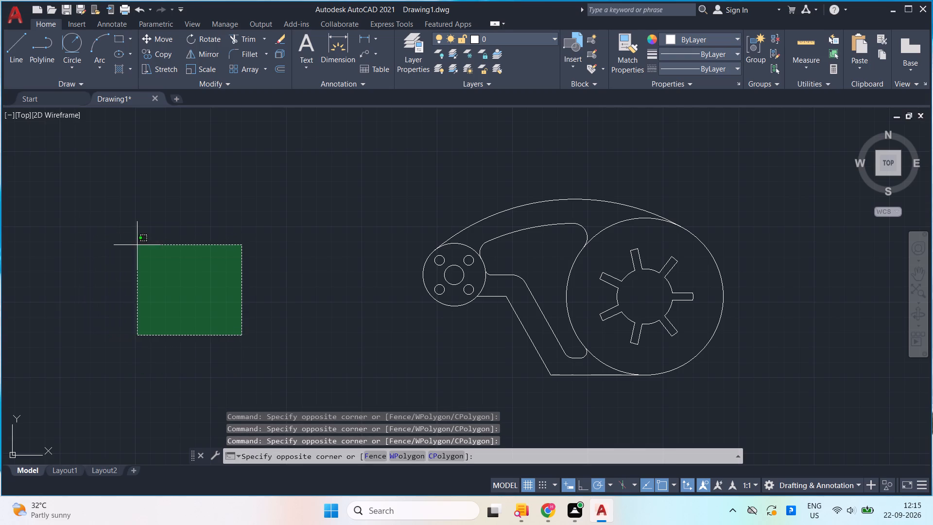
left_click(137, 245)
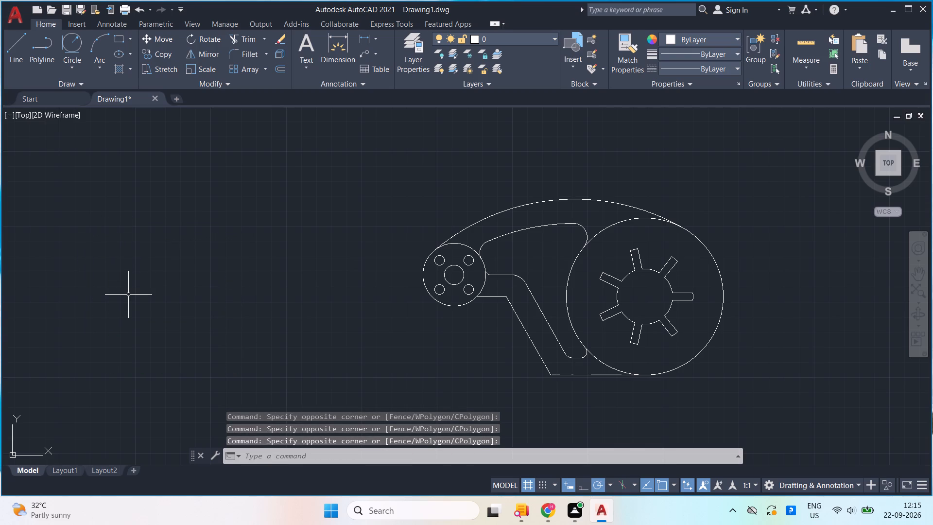
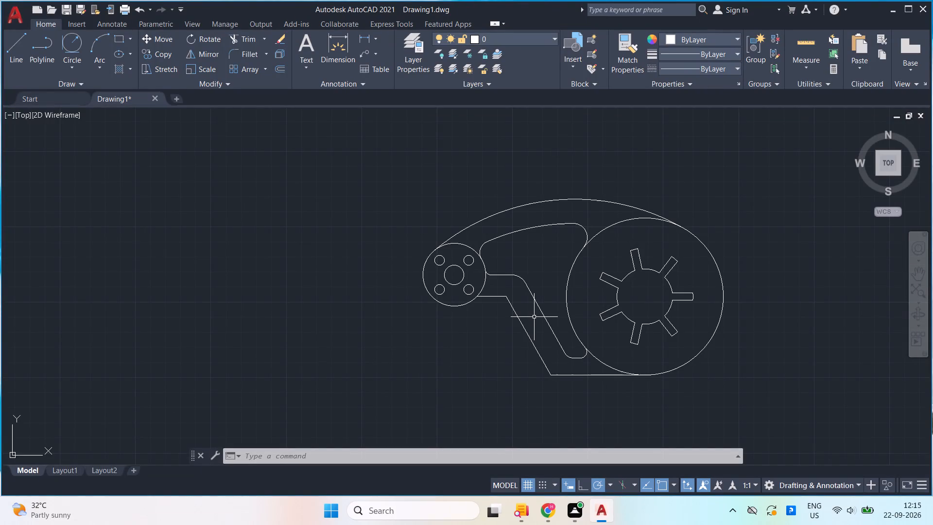
Add a radius dimension to the lower-left small hole of the four-hole flange, placing its text outside the part.
scroll(501, 315, "up", 1)
scroll(501, 315, "down", 1)
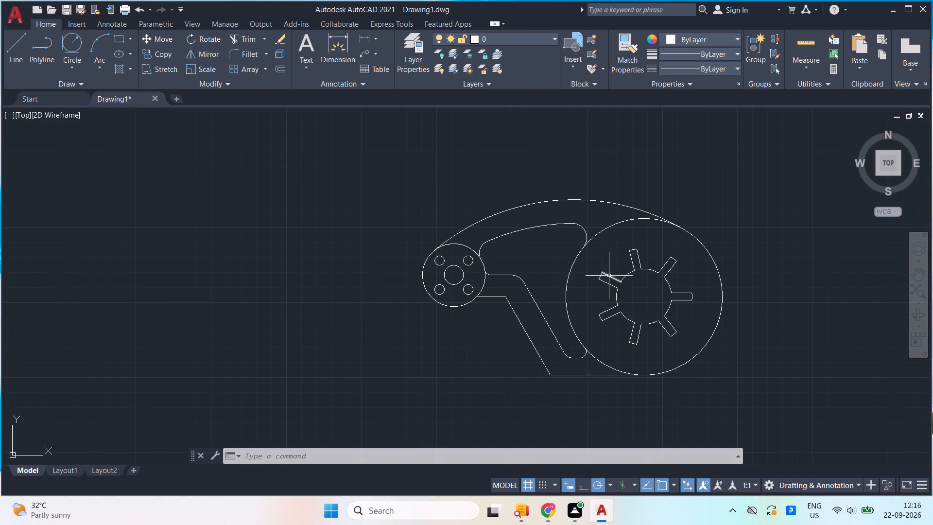
middle_click_drag(607, 276, 467, 249)
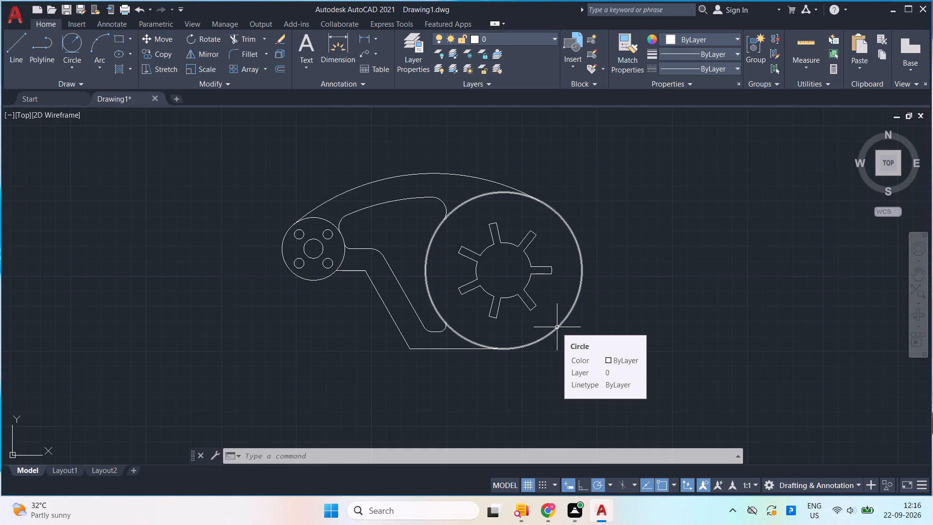
left_click_drag(660, 344, 650, 320)
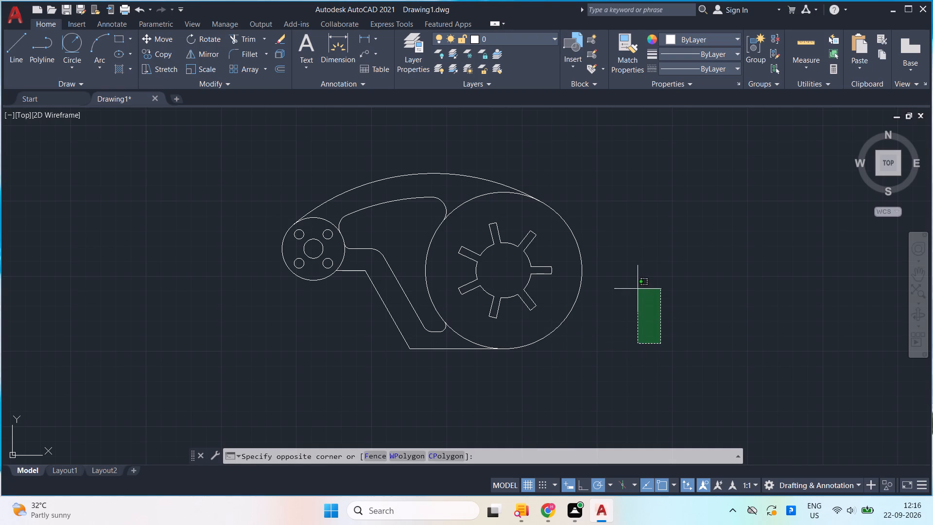
left_click(637, 287)
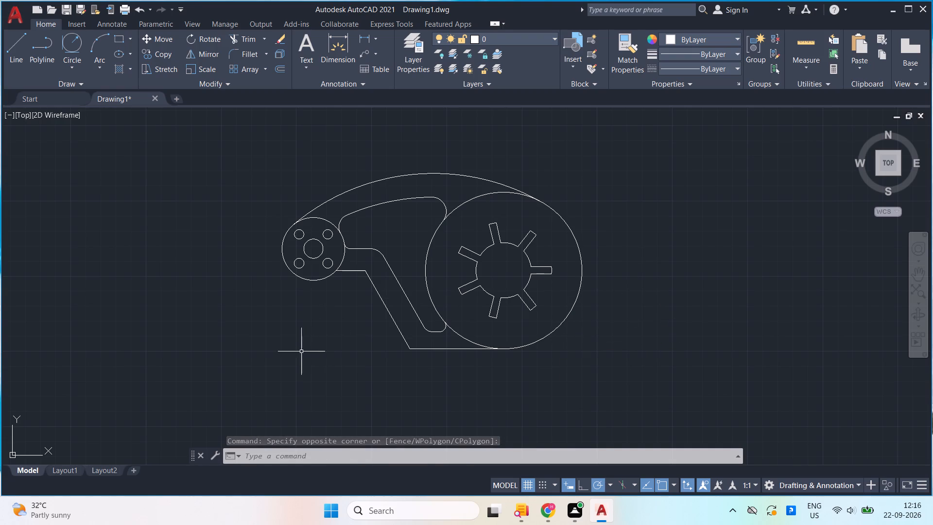
type("dim")
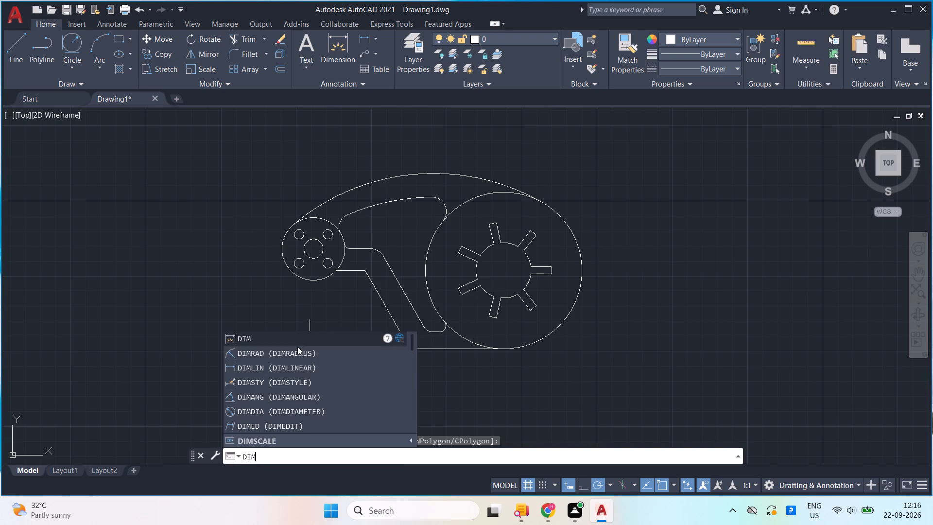
left_click(317, 349)
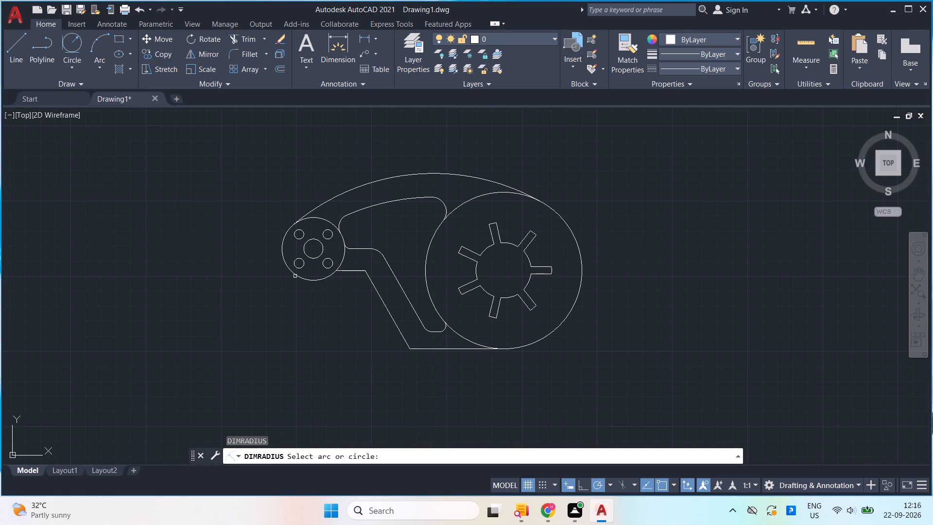
left_click(293, 265)
left_click(169, 230)
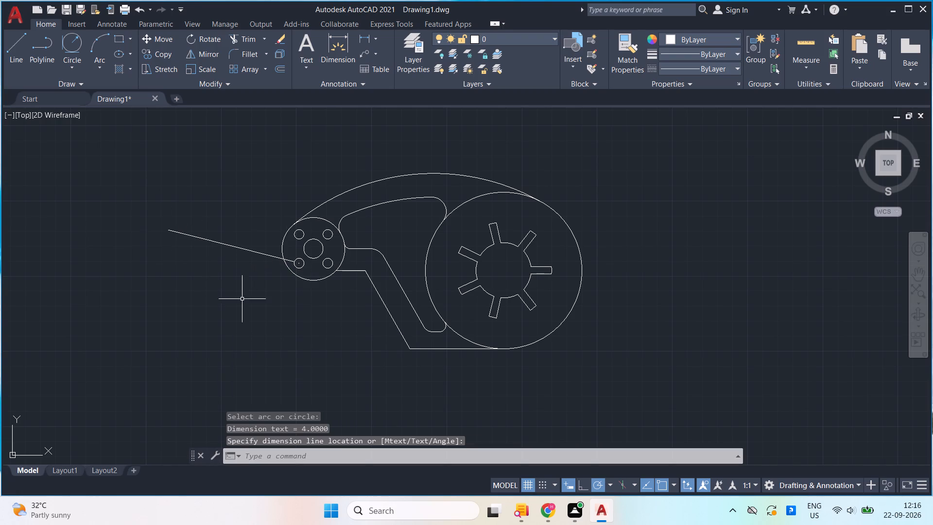
Set the Standard dimension style's text height to 5.
key("d")
key("Return")
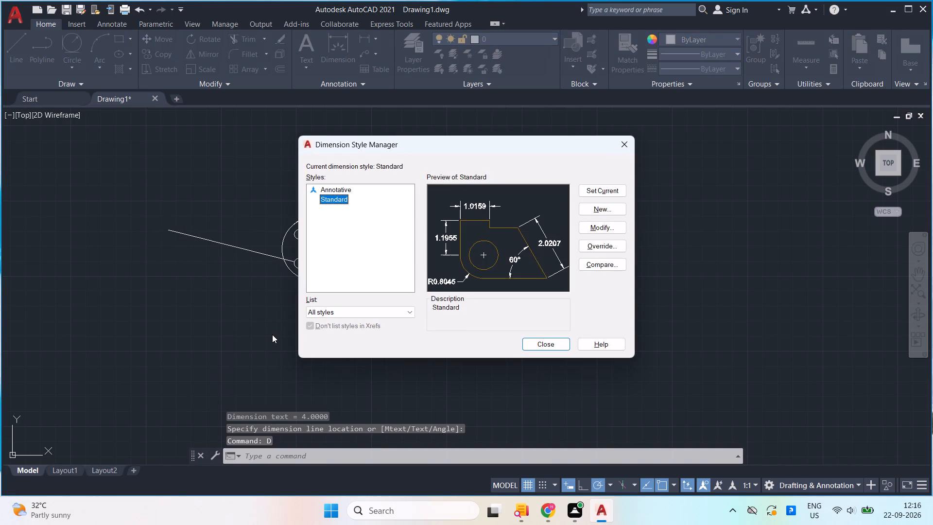
left_click(581, 229)
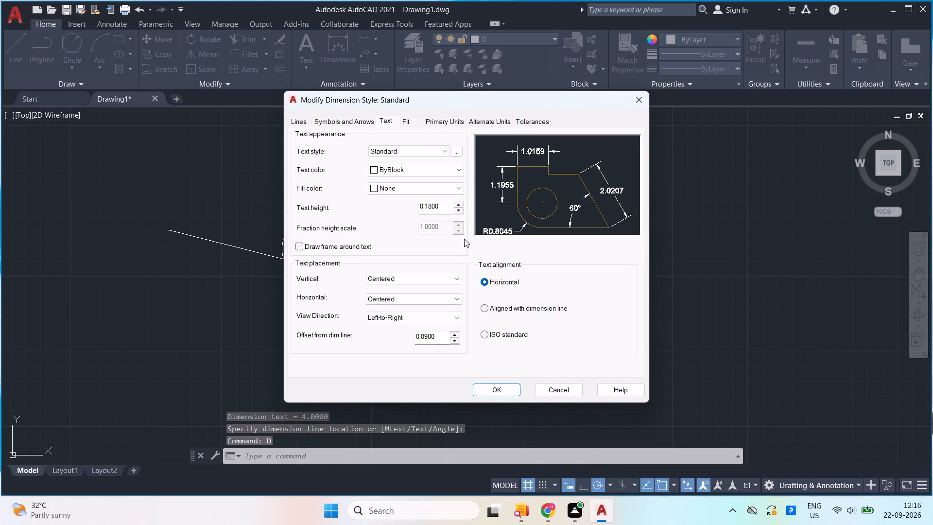
left_click(441, 209)
key("BackSpace")
key("BackSpace")
key("BackSpace")
key("BackSpace")
key("BackSpace")
key("BackSpace")
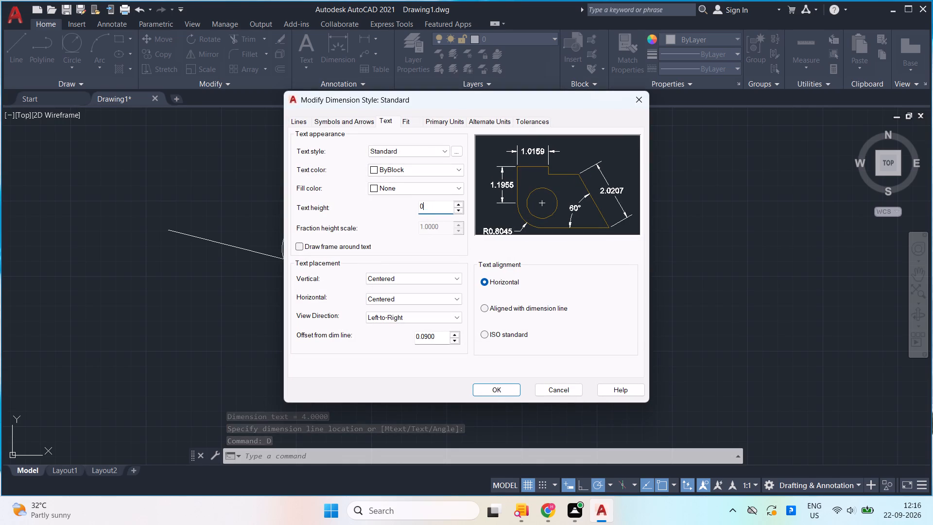
key("BackSpace")
key("BackSpace")
key("5")
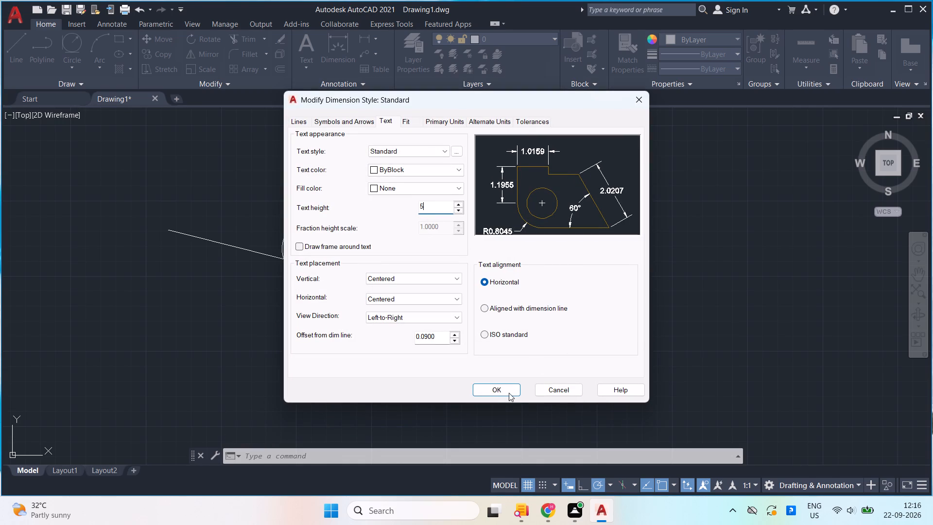
left_click_drag(504, 391, 497, 382)
left_click(501, 390)
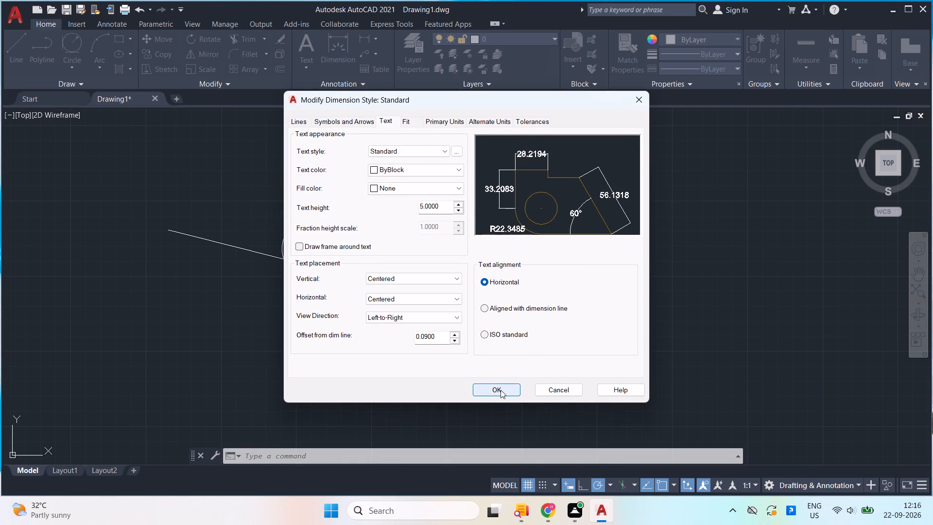
left_click(536, 347)
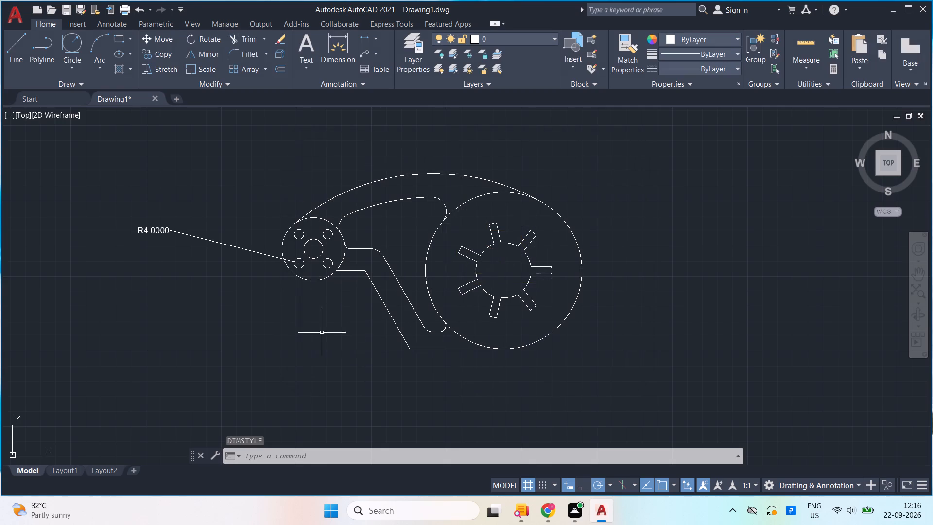
key("space")
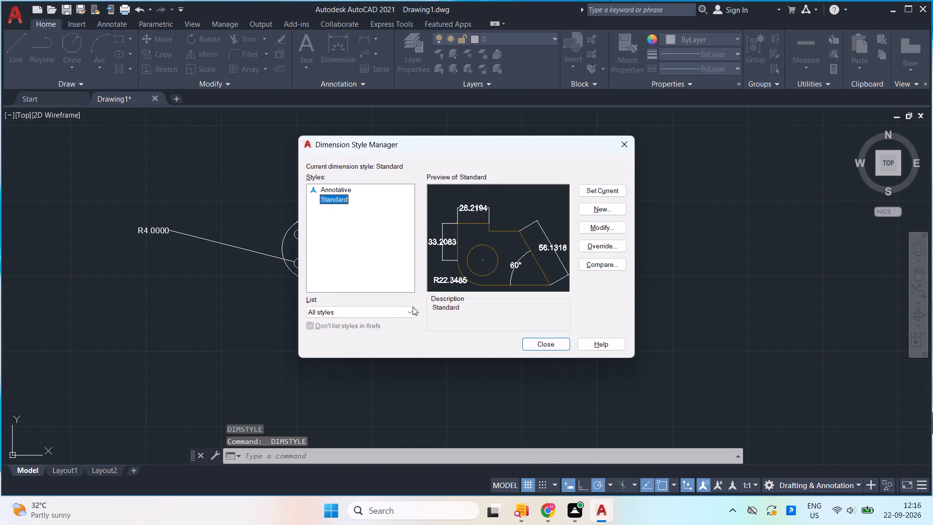
left_click(616, 138)
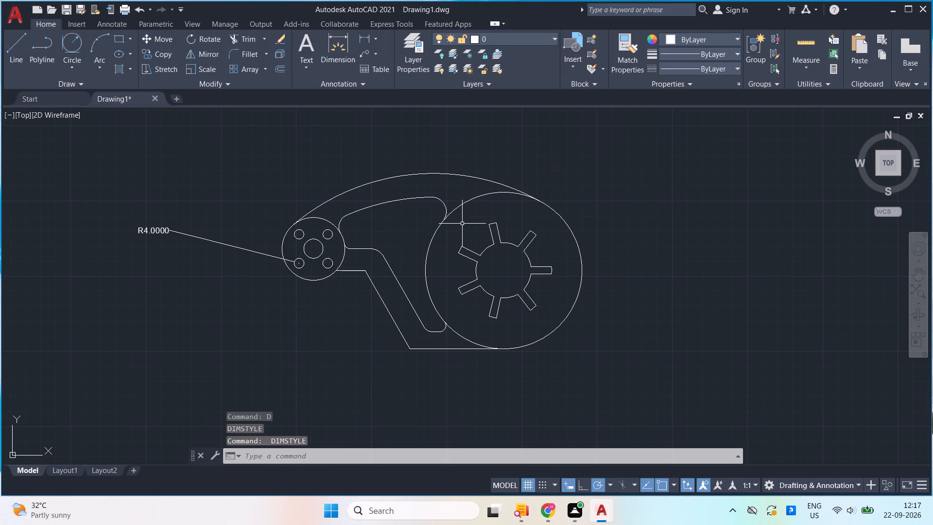
Add radius dimensions to the flange's outer circle and its centre hole, placing both texts outside the part.
scroll(493, 331, "down", 1)
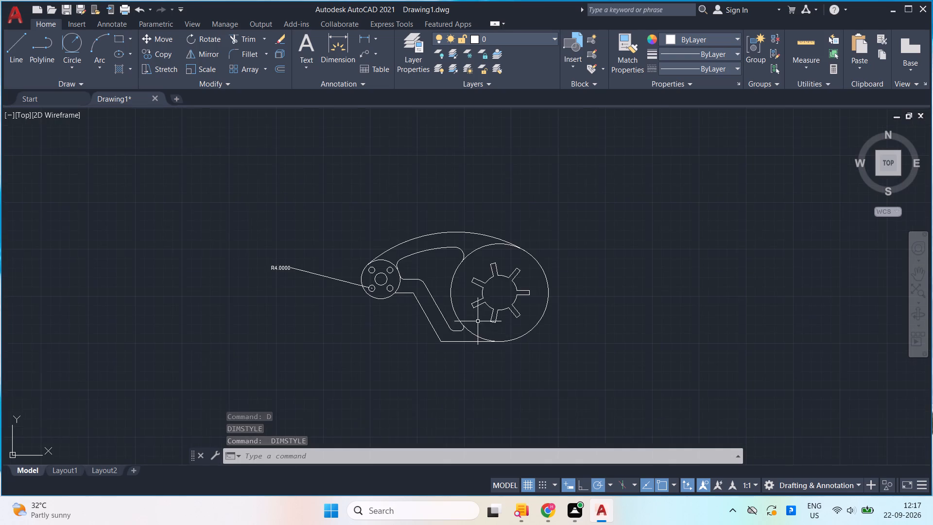
scroll(473, 315, "up", 1)
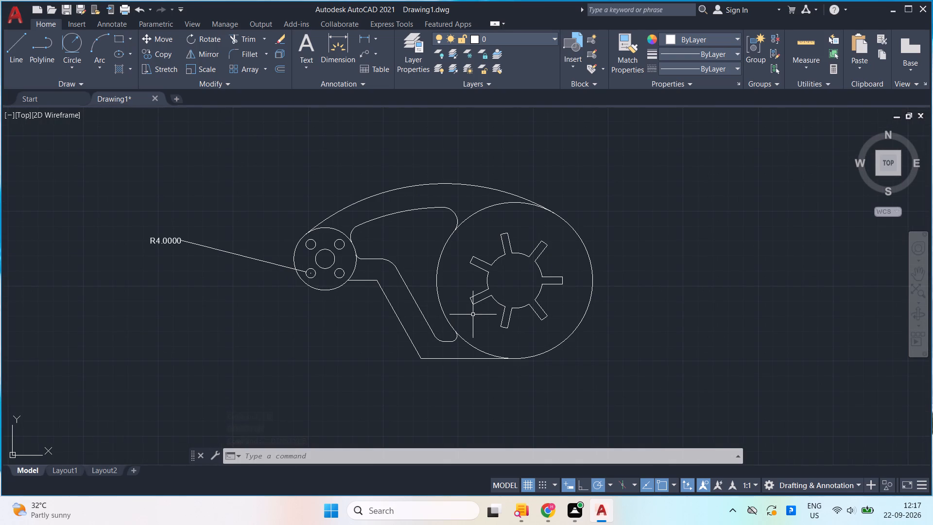
type("dim")
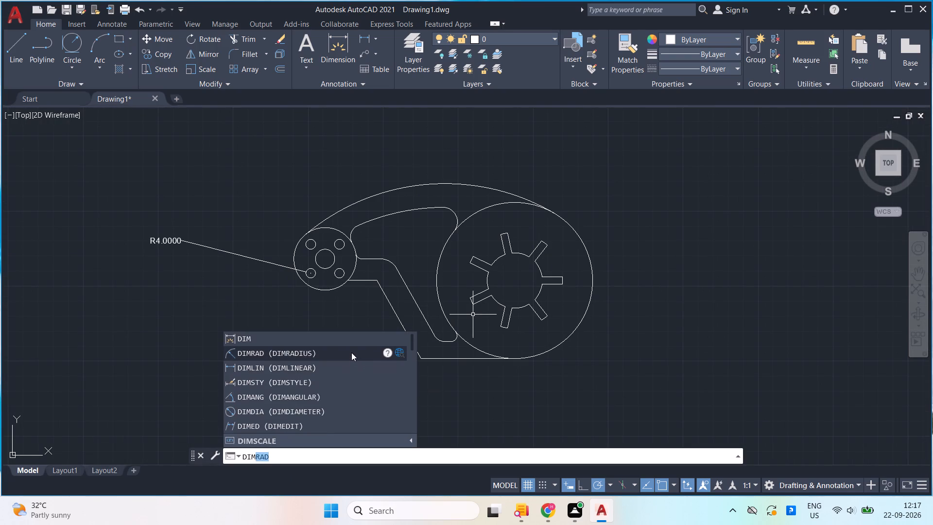
left_click(351, 352)
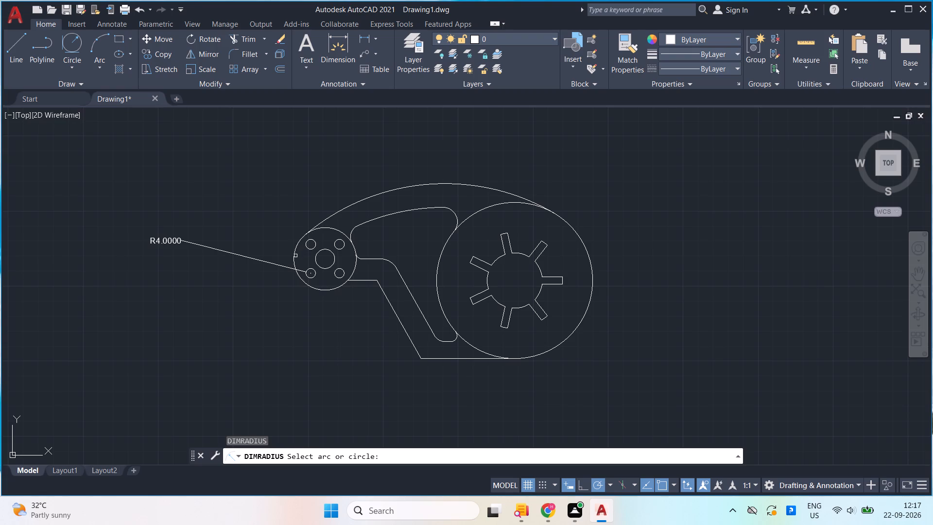
left_click(289, 259)
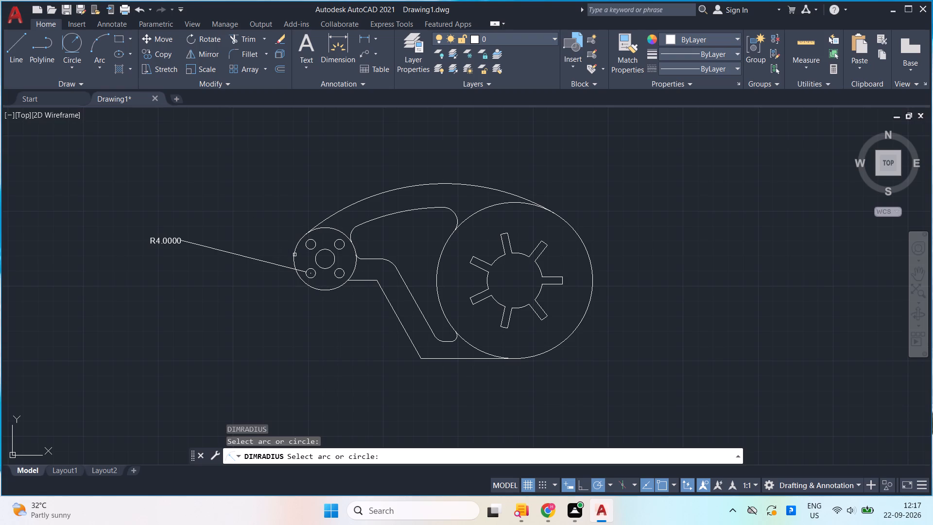
left_click(294, 255)
left_click(247, 235)
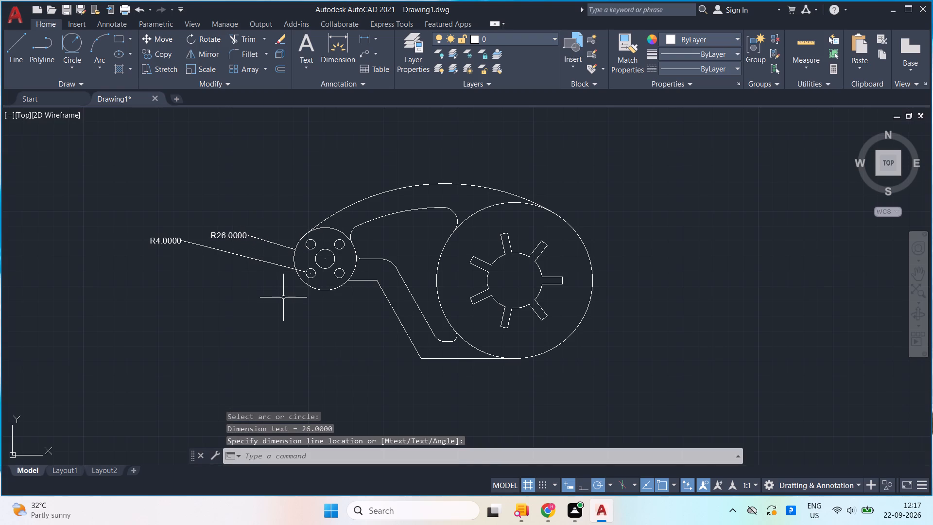
key("space")
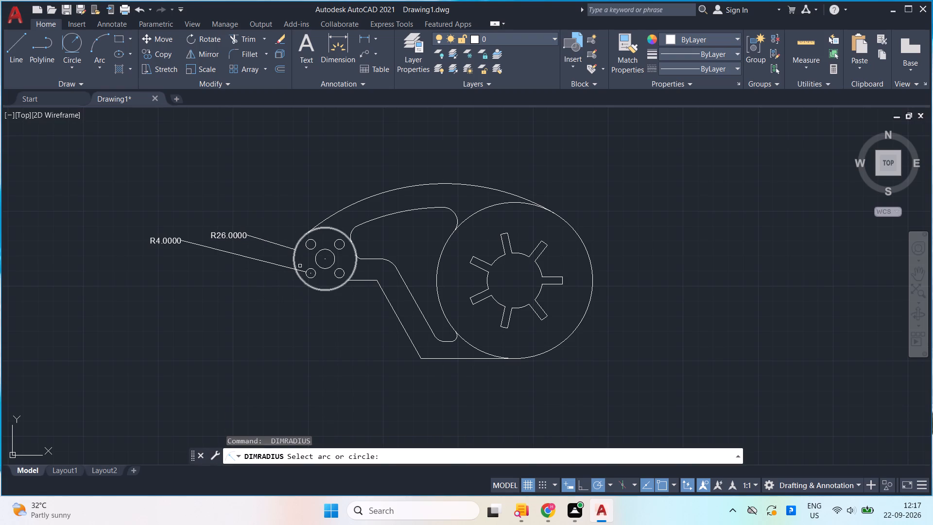
left_click(323, 248)
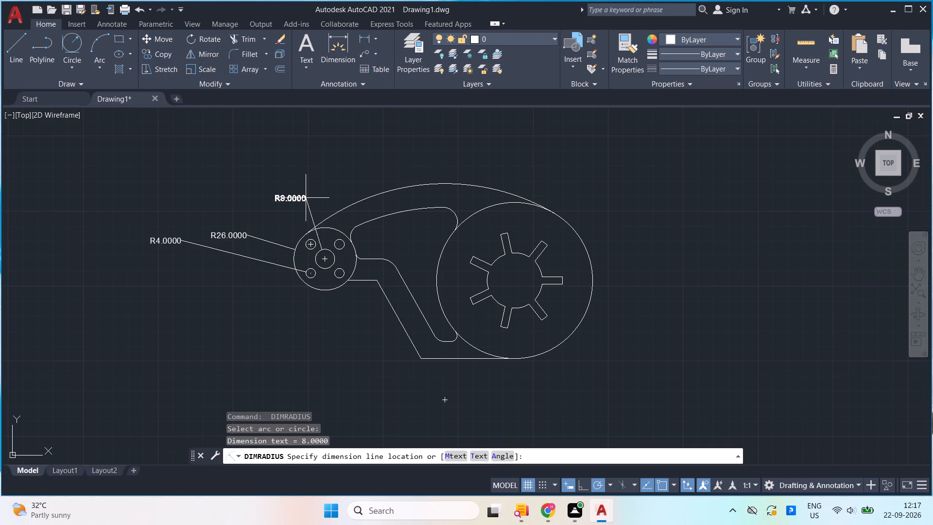
left_click(306, 197)
Add a radius dimension to the large circle around the seven-armed hub, with its text to the circle's right.
key("space")
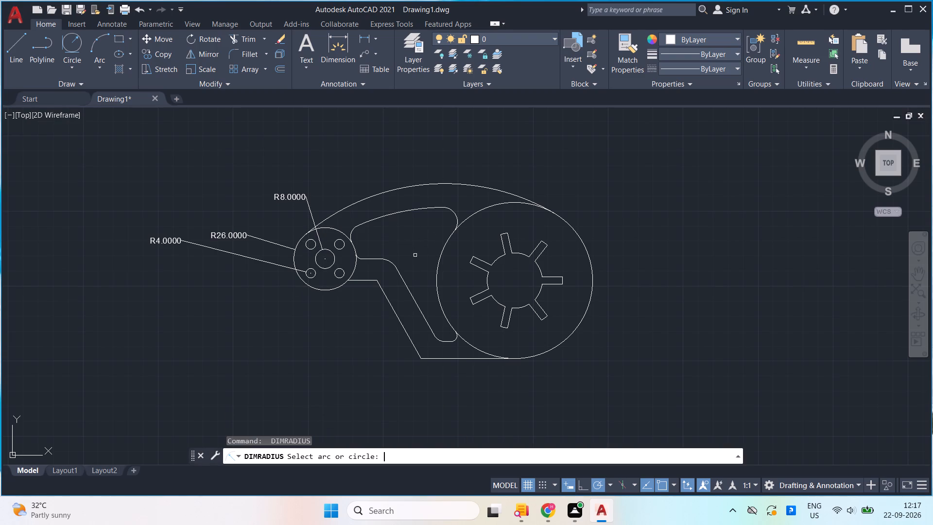
left_click(592, 275)
left_click(675, 248)
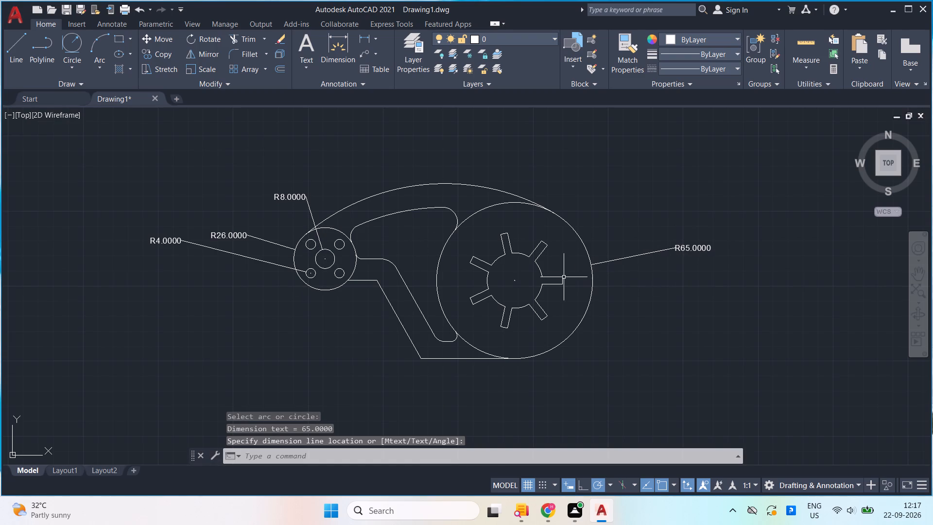
Add diameter dimensions to the hub arms' outer end arc and the hub's inner circle, placing both texts outside the large circle.
type("dim")
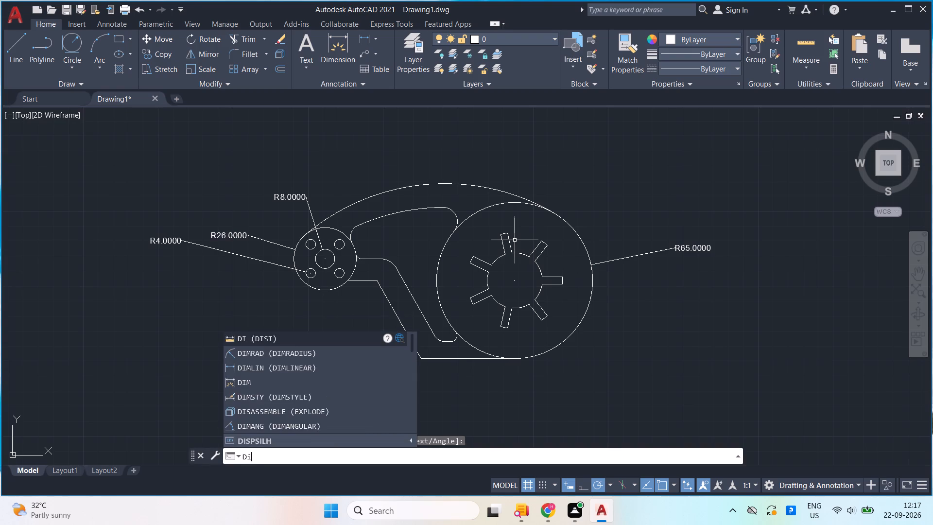
left_click(309, 418)
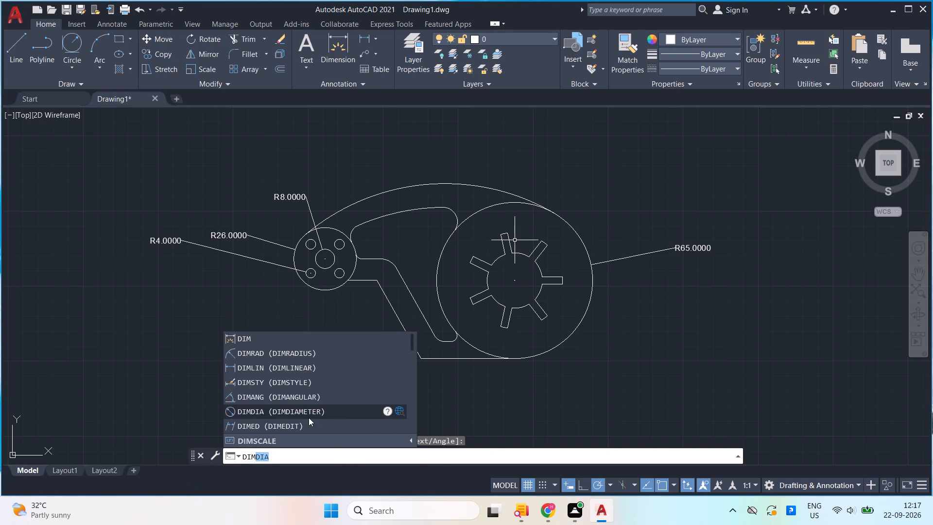
left_click(544, 243)
left_click(582, 190)
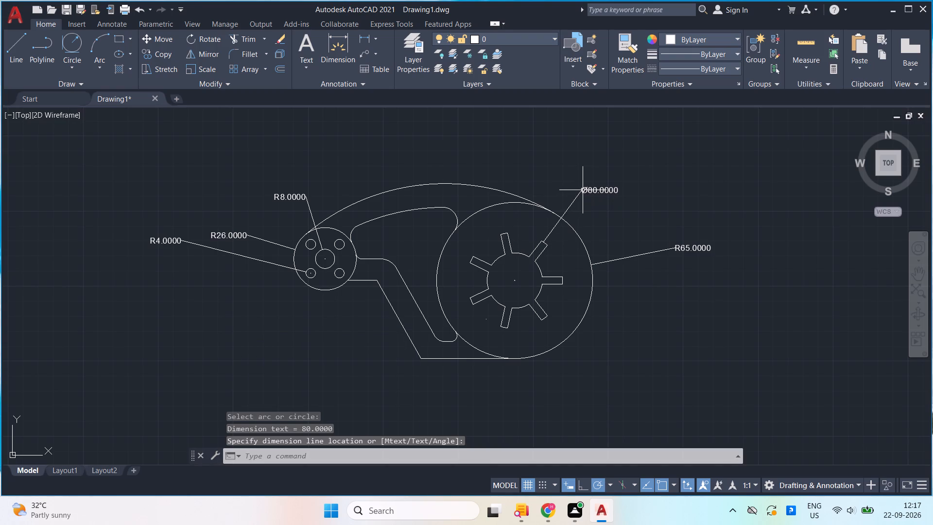
key("space")
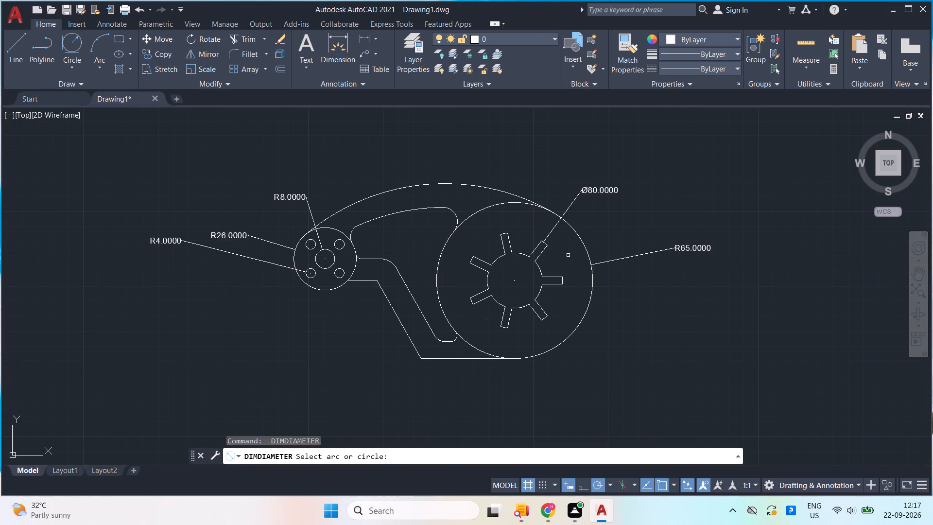
left_click(537, 267)
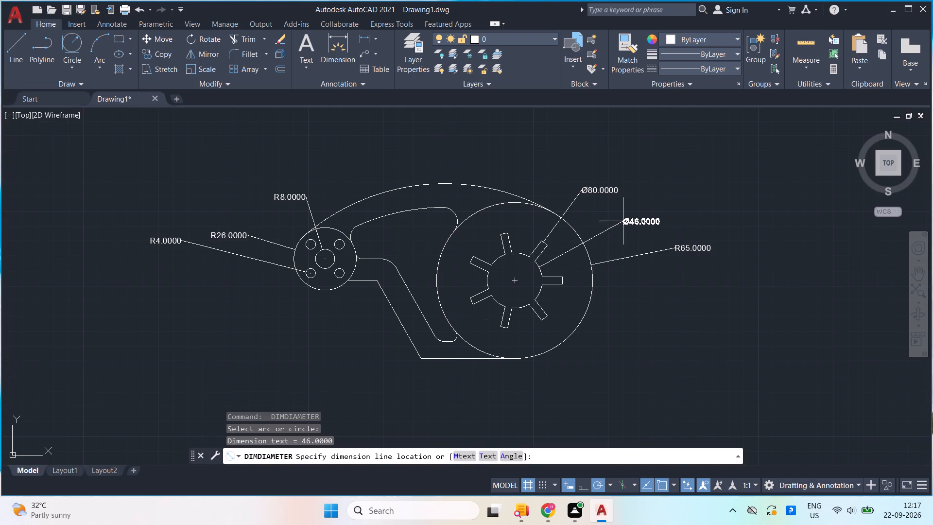
left_click(623, 223)
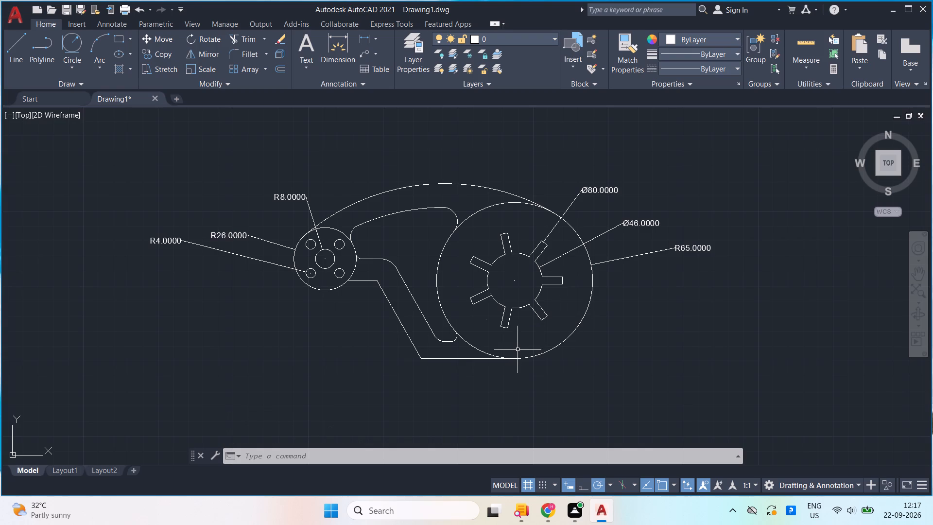
Add radius dimensions to the inner opening's upper and lower fillets beside the large circle, placing both texts outside the part.
type("dim")
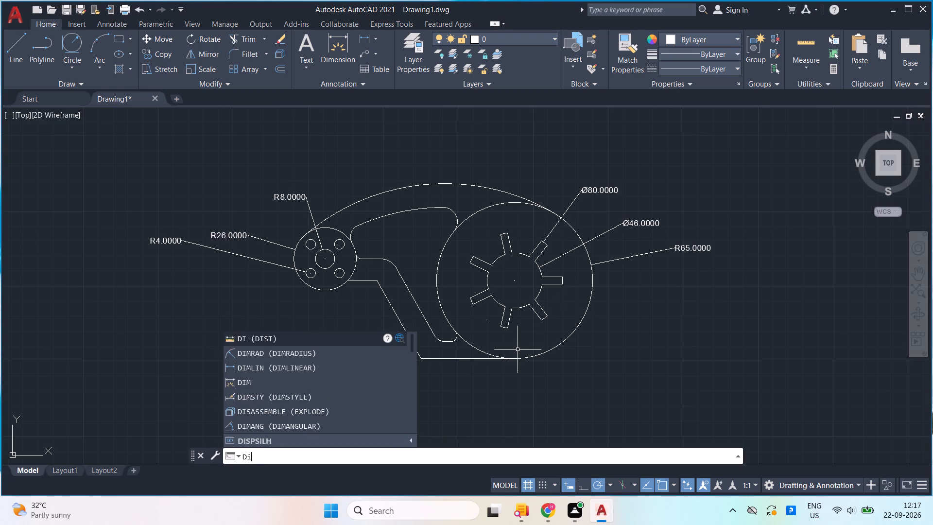
left_click(356, 352)
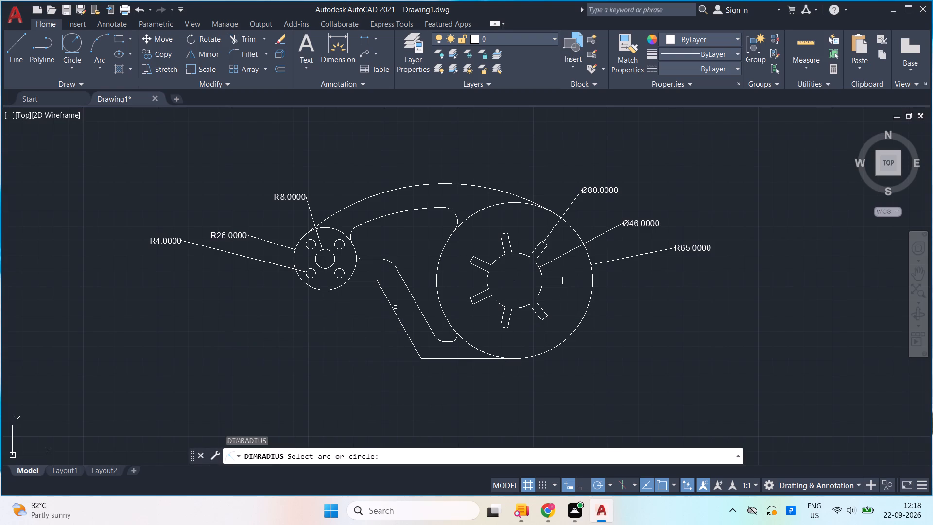
left_click(456, 215)
left_click(496, 161)
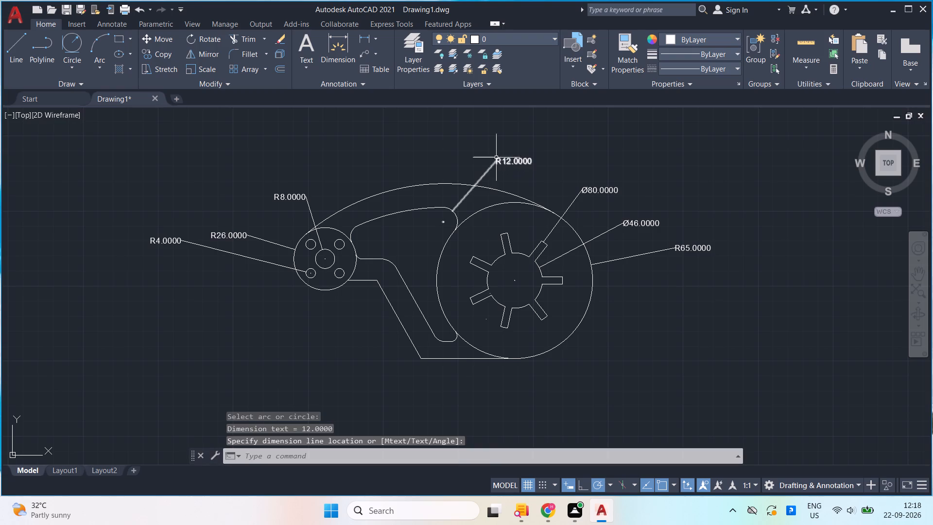
key("space")
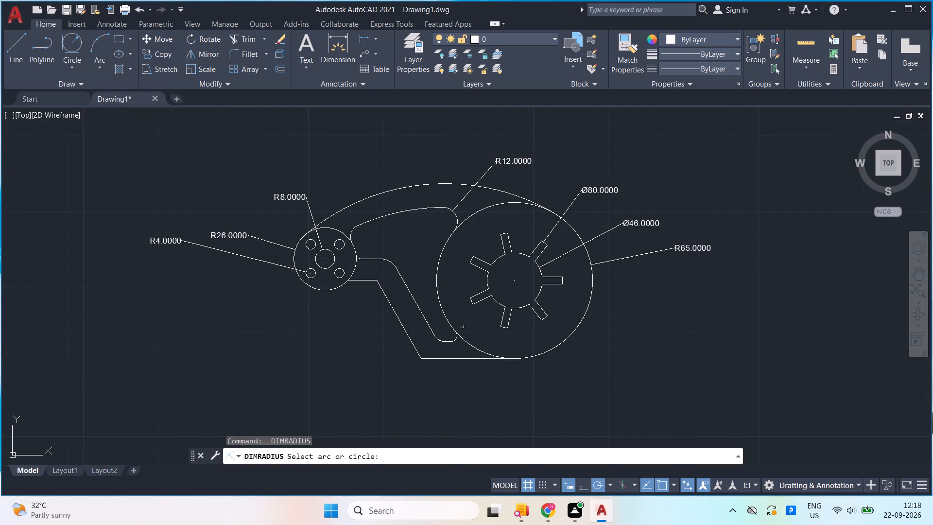
left_click(455, 341)
left_click(514, 387)
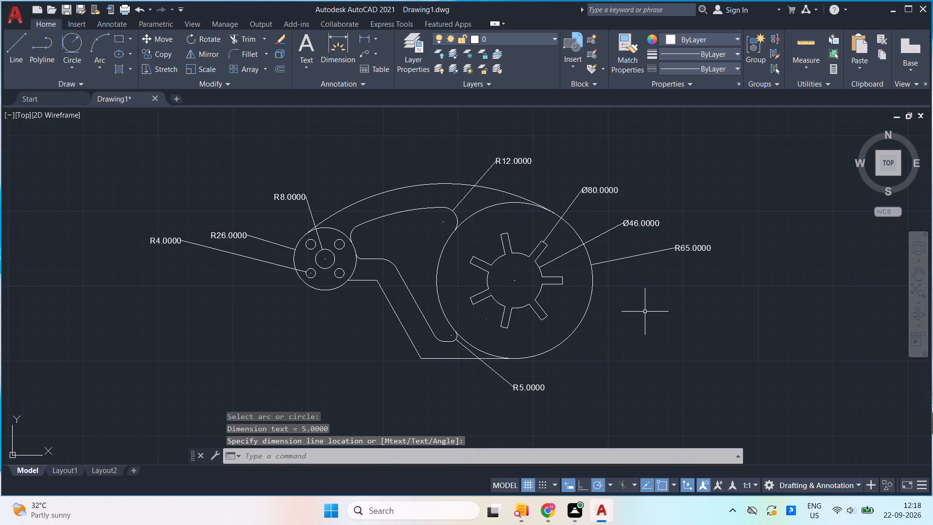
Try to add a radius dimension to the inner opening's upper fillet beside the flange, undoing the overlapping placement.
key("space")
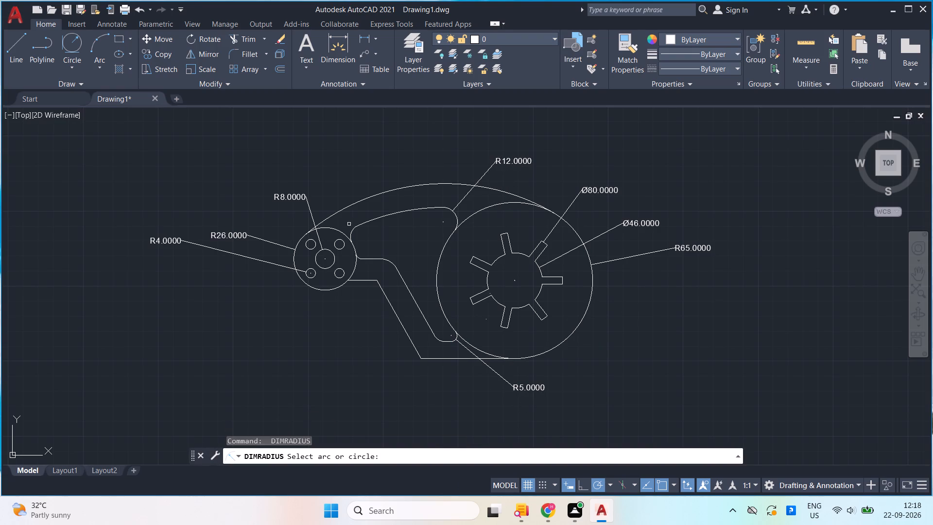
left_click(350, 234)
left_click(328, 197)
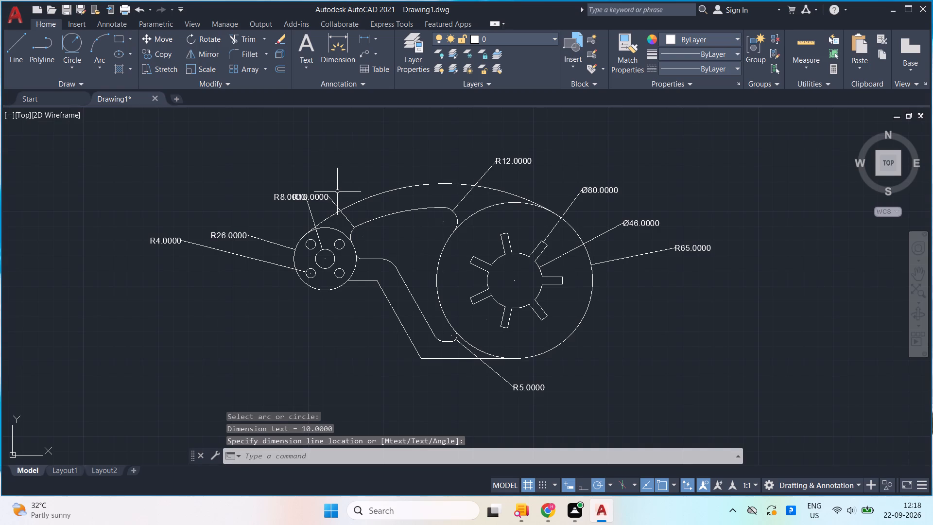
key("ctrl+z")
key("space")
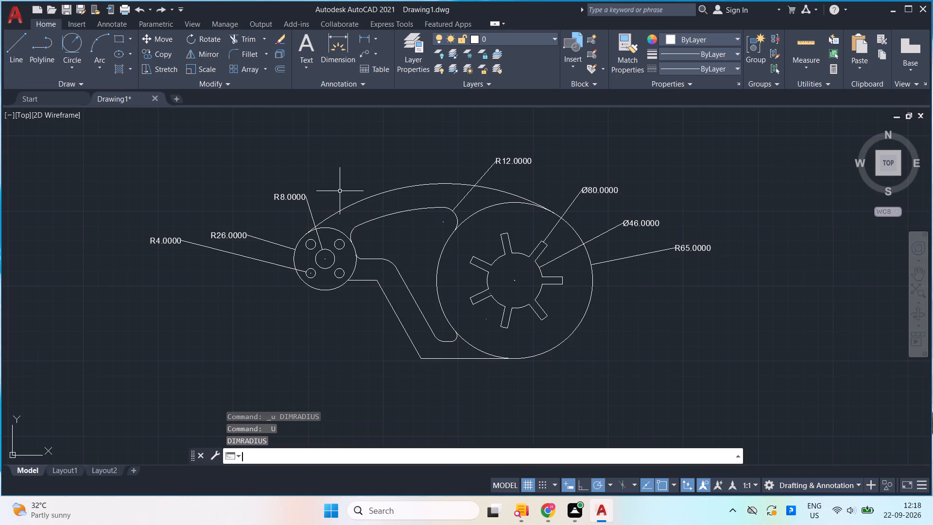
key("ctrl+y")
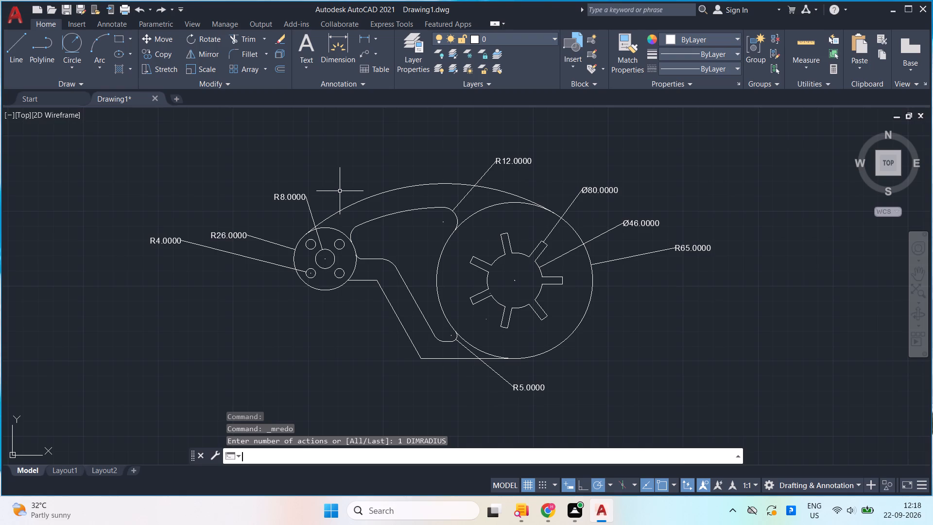
Add radius dimensions to the inner opening's upper fillet beside the flange and its lower edge's bend, placing both texts above the part.
type("dim")
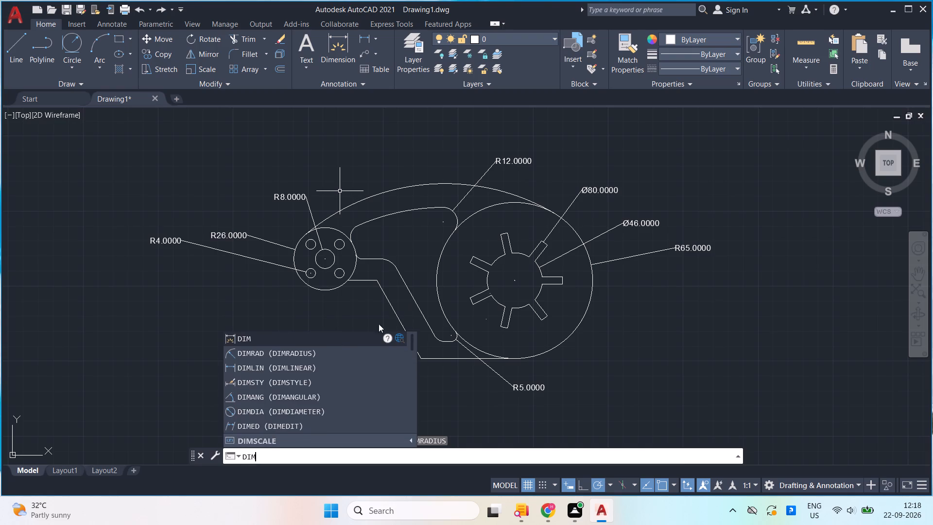
left_click(326, 351)
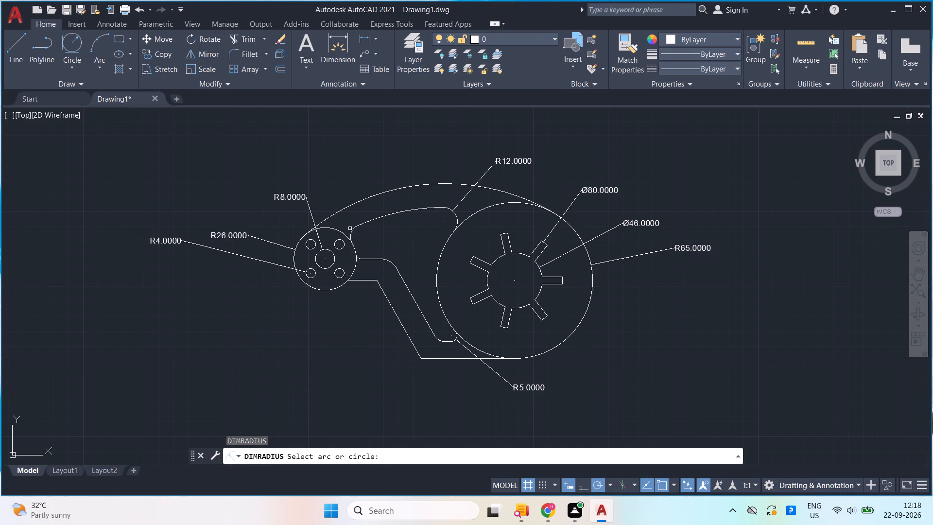
left_click(350, 228)
left_click(351, 232)
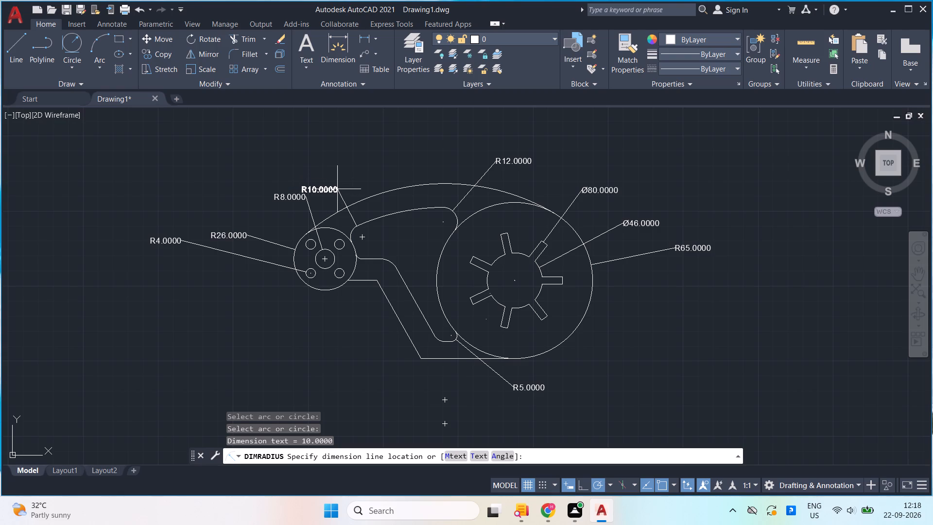
left_click(337, 189)
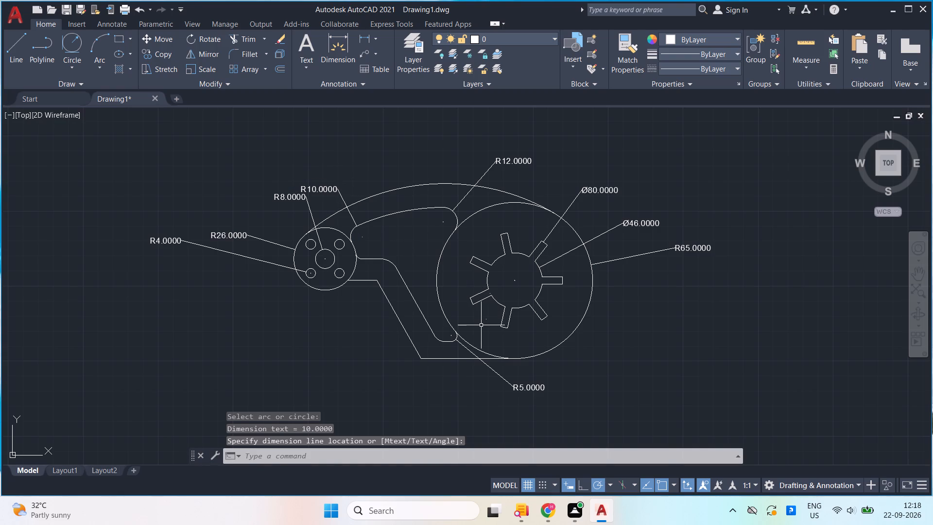
key("space")
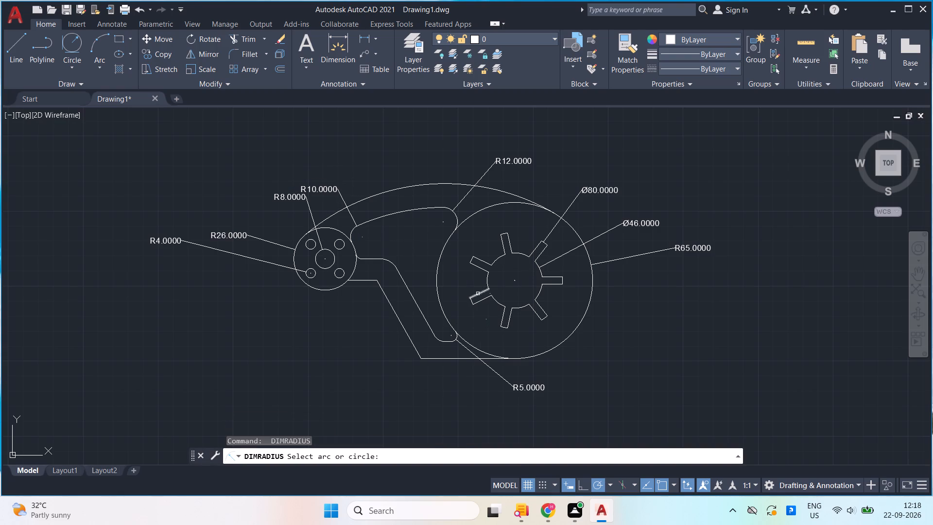
left_click(389, 260)
left_click(400, 135)
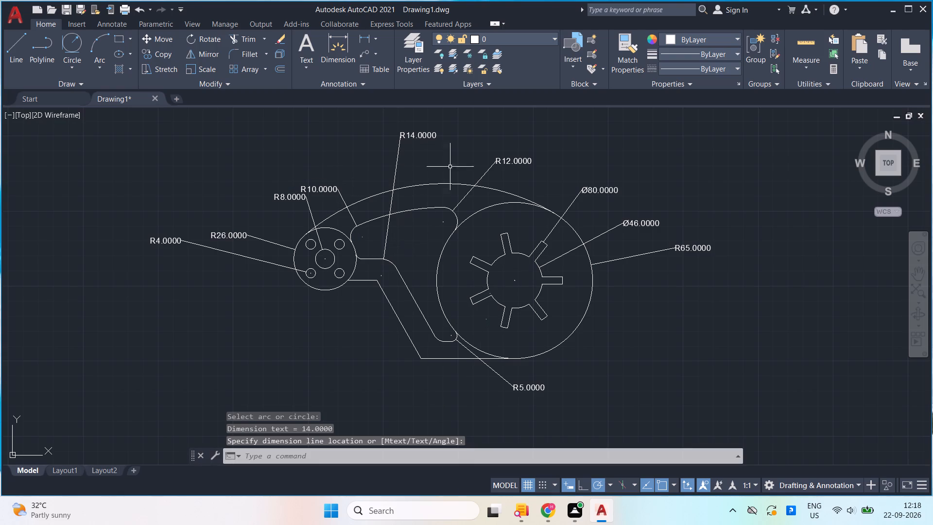
scroll(533, 221, "down", 1)
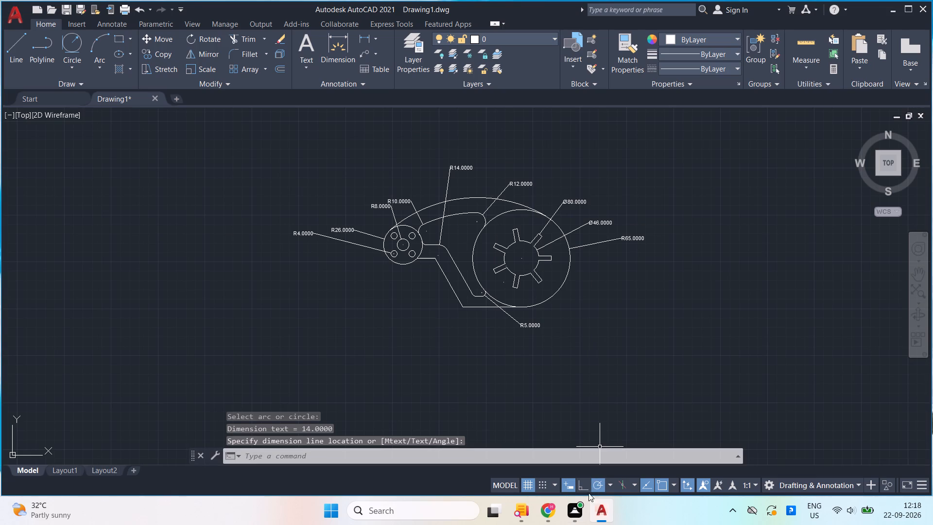
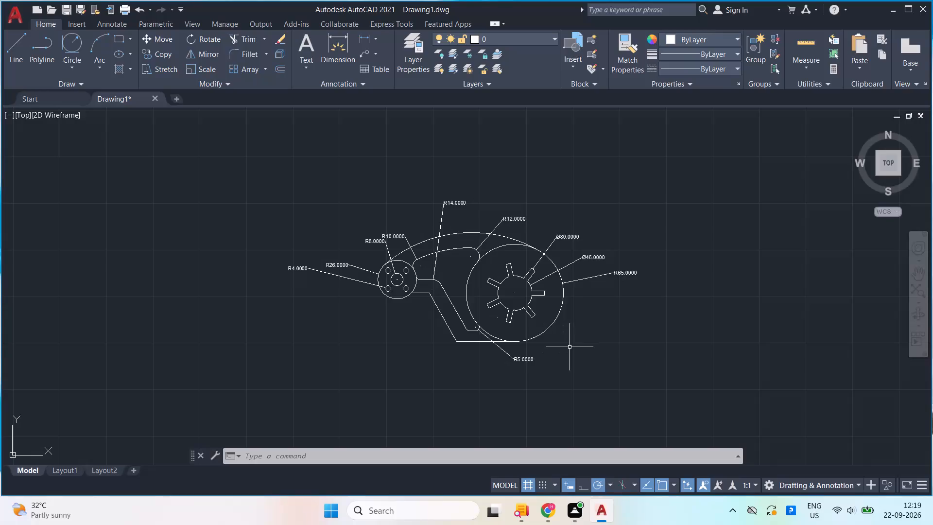
Change the colour of the whole drawing, including all geometry and dimensions, to pink index colour 241.
middle_click_drag(570, 364, 555, 380)
left_click_drag(641, 375, 608, 370)
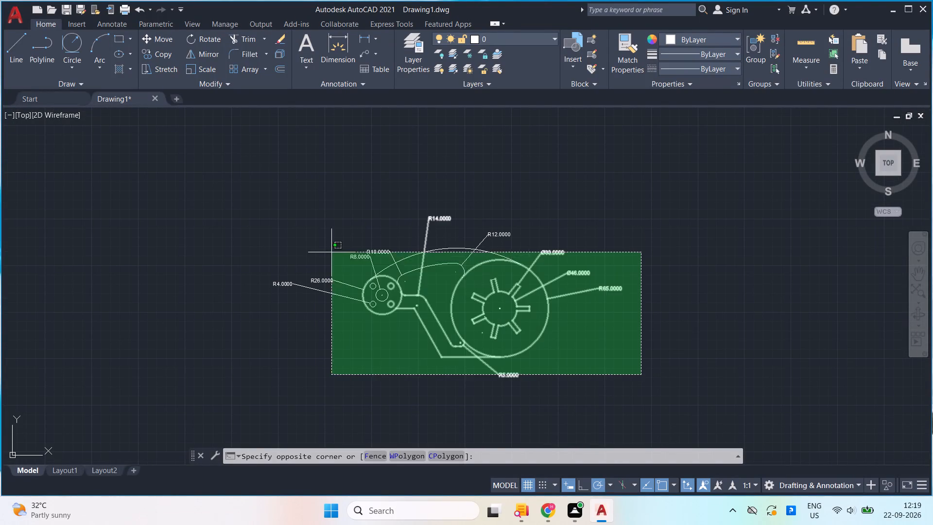
left_click(192, 203)
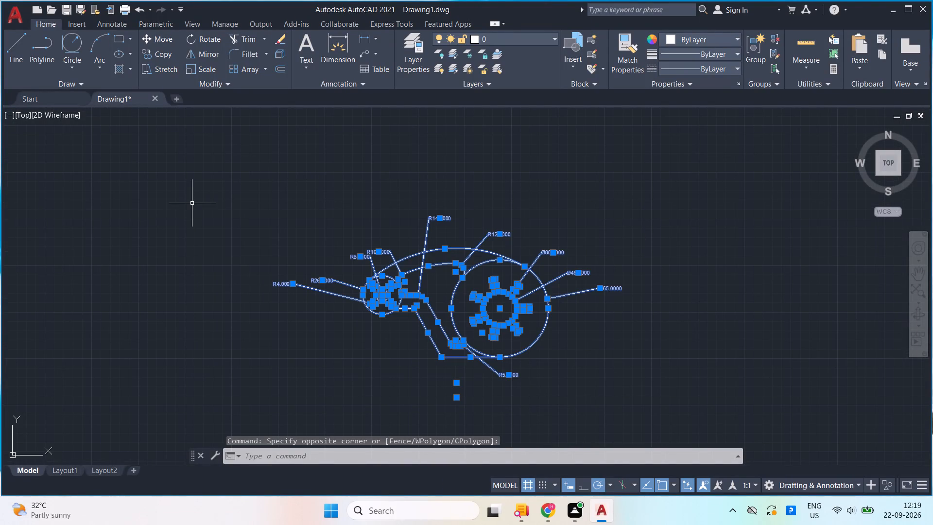
key("ctrl+1")
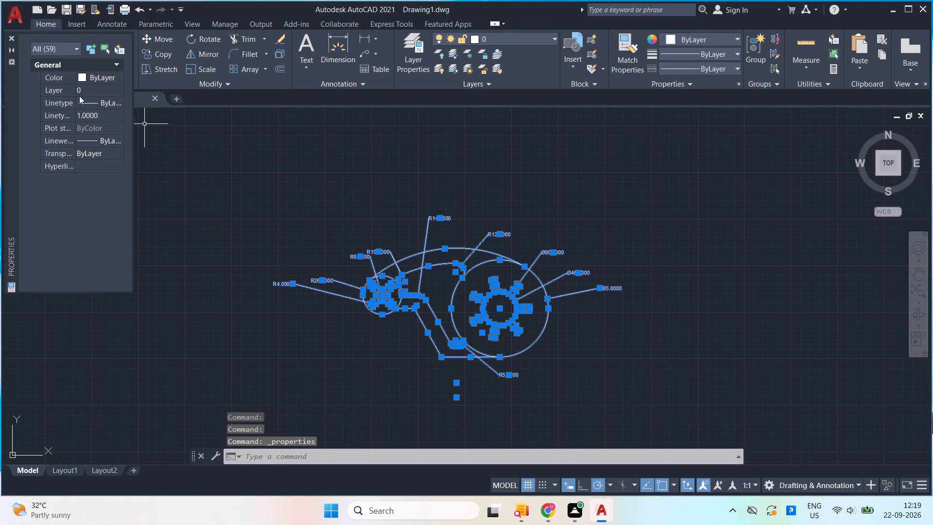
double_click(109, 81)
left_click(94, 182)
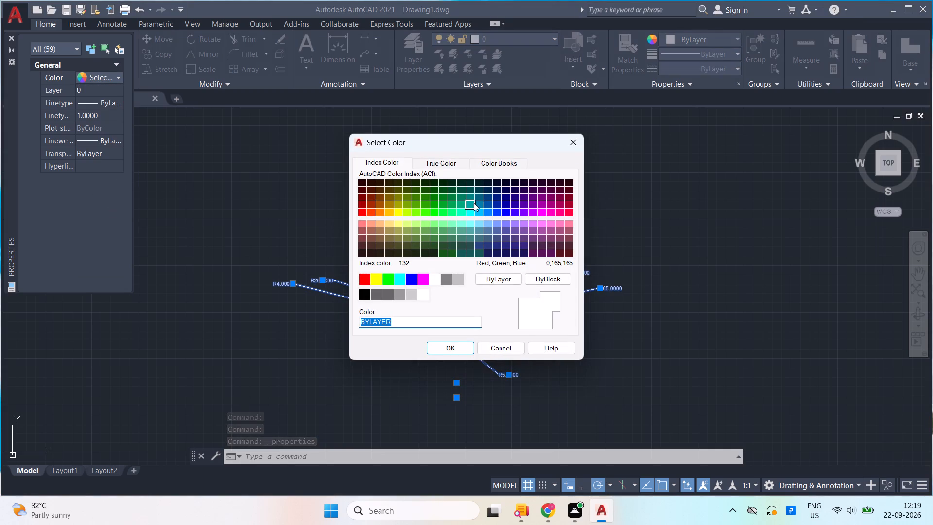
left_click(568, 226)
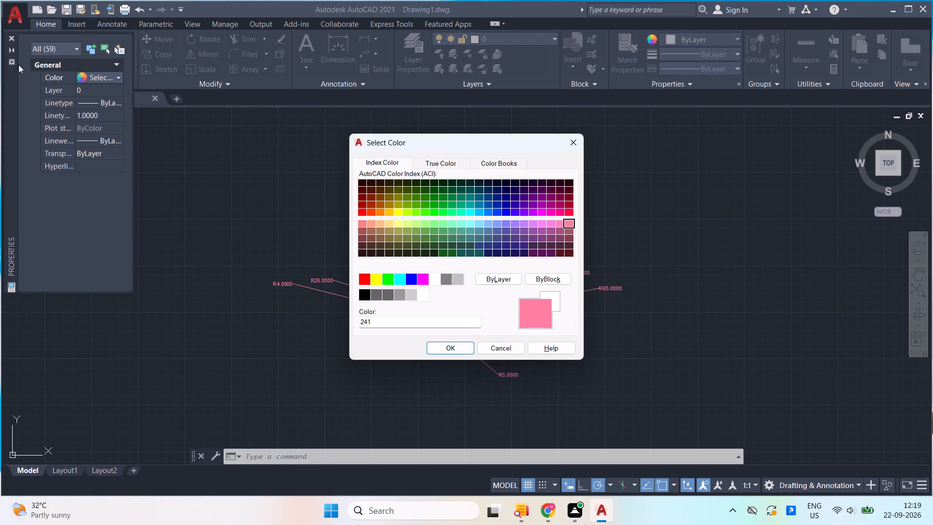
left_click(10, 39)
left_click(8, 38)
left_click_drag(566, 144, 561, 140)
left_click(452, 352)
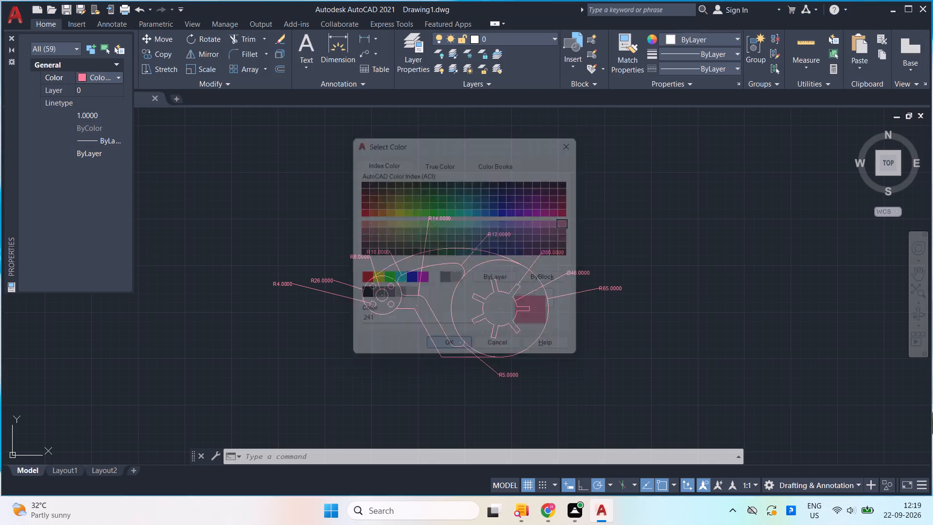
left_click(11, 36)
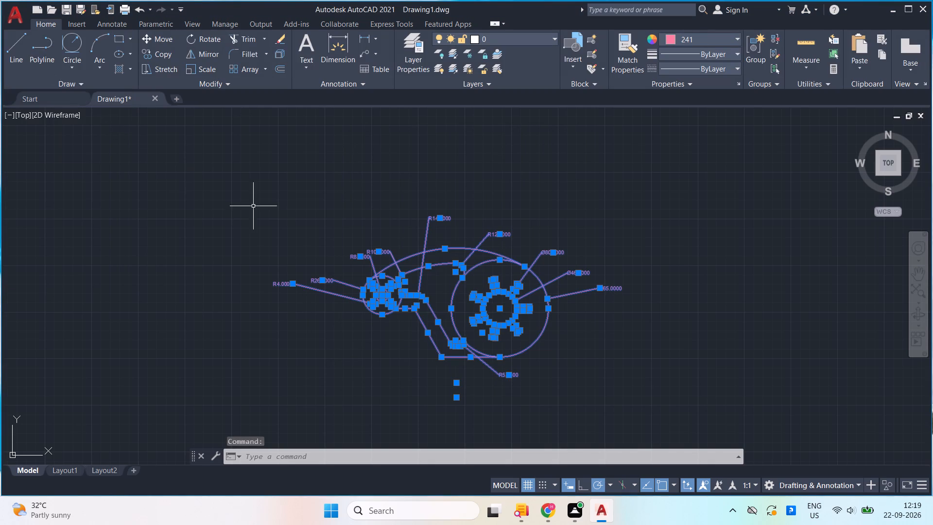
left_click(394, 272)
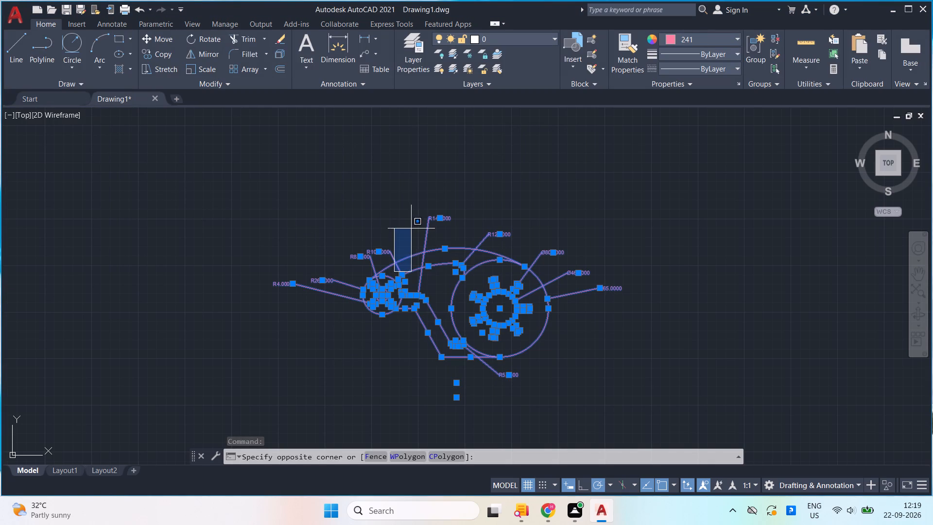
left_click(410, 227)
key("Escape")
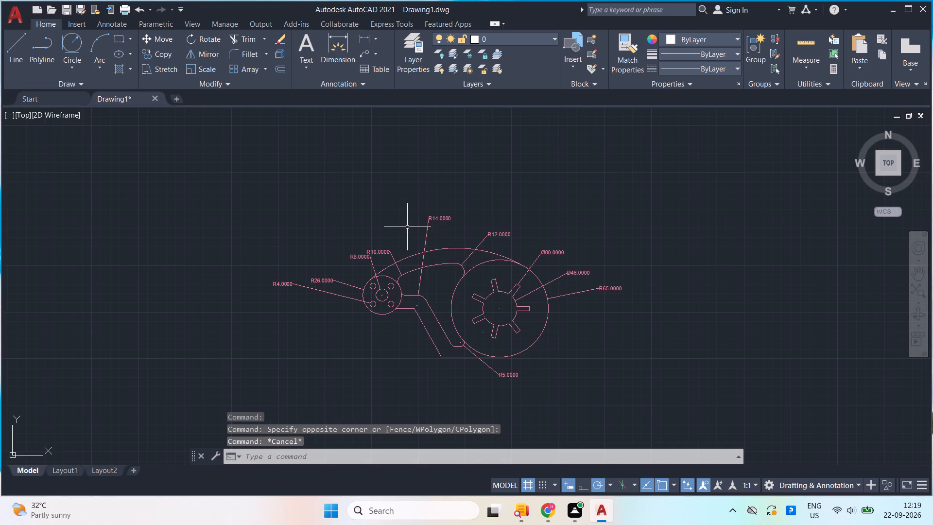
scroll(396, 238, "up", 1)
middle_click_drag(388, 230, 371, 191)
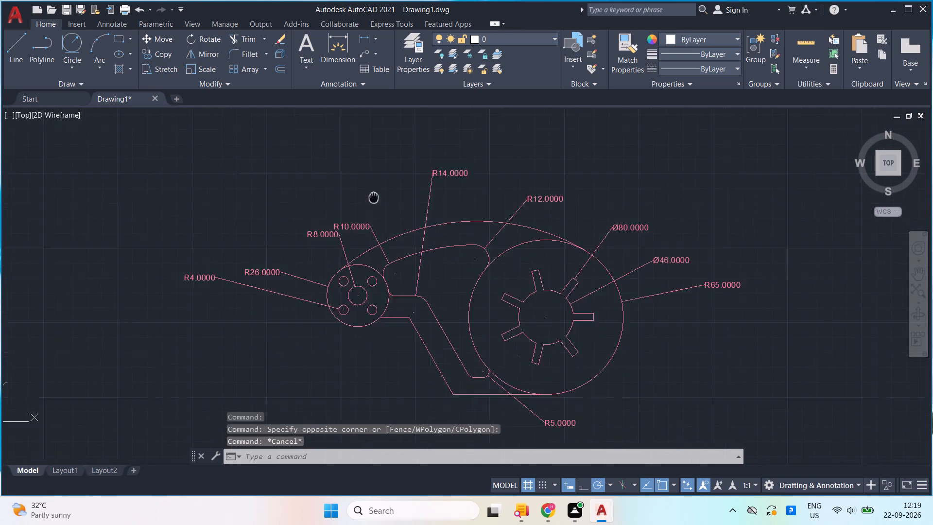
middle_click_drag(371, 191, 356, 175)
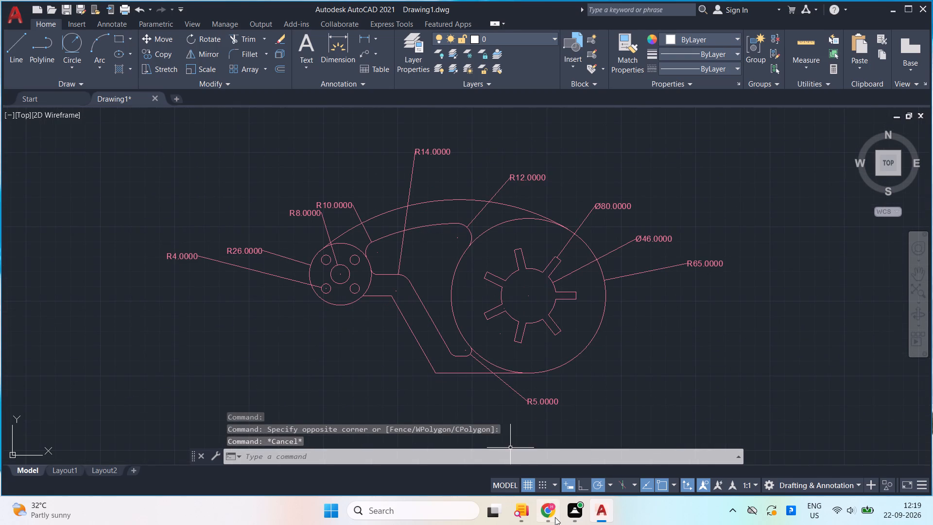
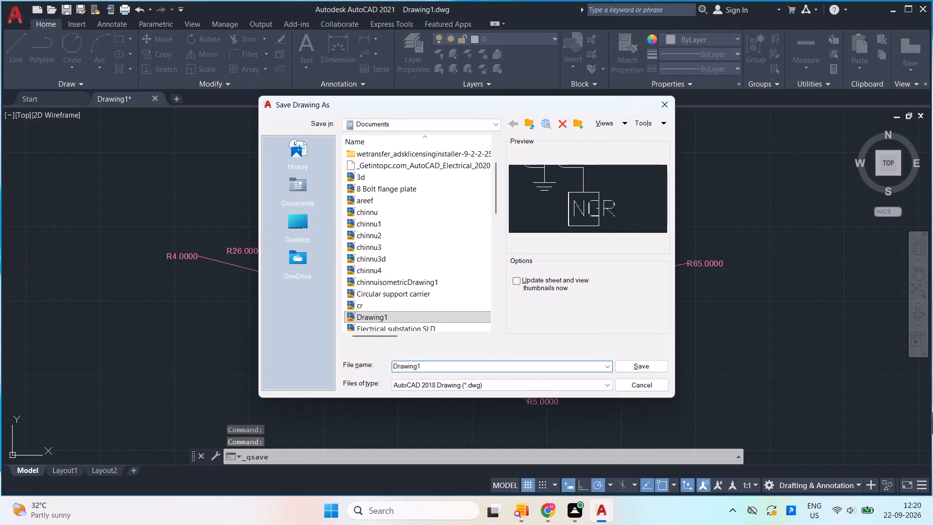
Clear the suggested file name Drawing1 for saving the drawing in the Documents folder.
key("Right")
key("Right")
key("Right")
key("Right")
key("Right")
key("Right")
key("Right")
key("Right")
key("BackSpace")
key("BackSpace")
key("BackSpace")
key("BackSpace")
key("BackSpace")
key("BackSpace")
key("BackSpace")
key("BackSpace")
key("BackSpace")
key("BackSpace")
key("BackSpace")
key("BackSpace")
key("BackSpace")
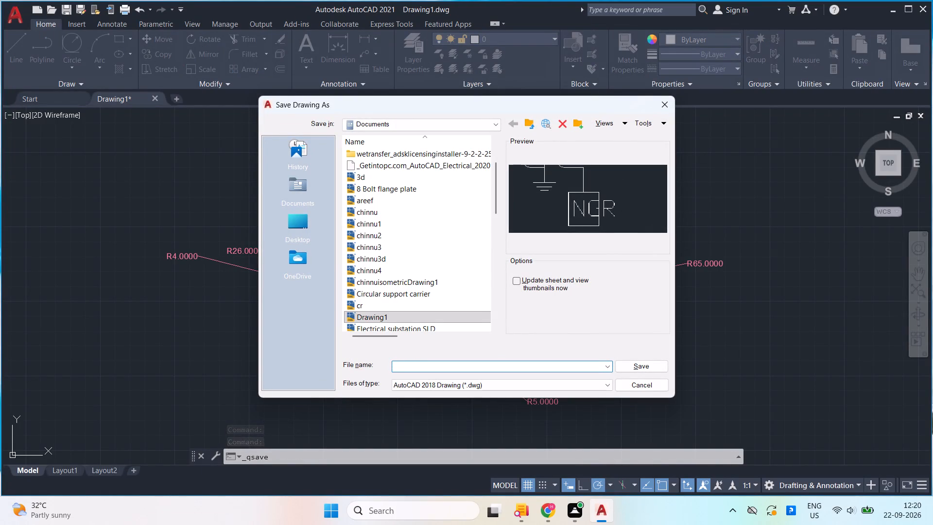
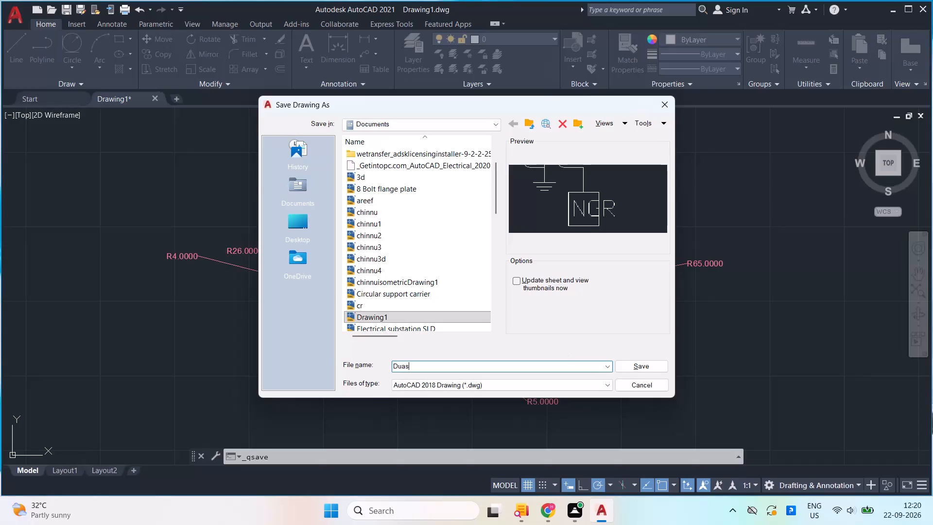
Save the drawing in the Documents folder under the file name Dual pivot cam support plate.
key("BackSpace")
type("l")
key("space")
type("pivot")
key("space")
type("cam")
key("space")
type("support")
key("space")
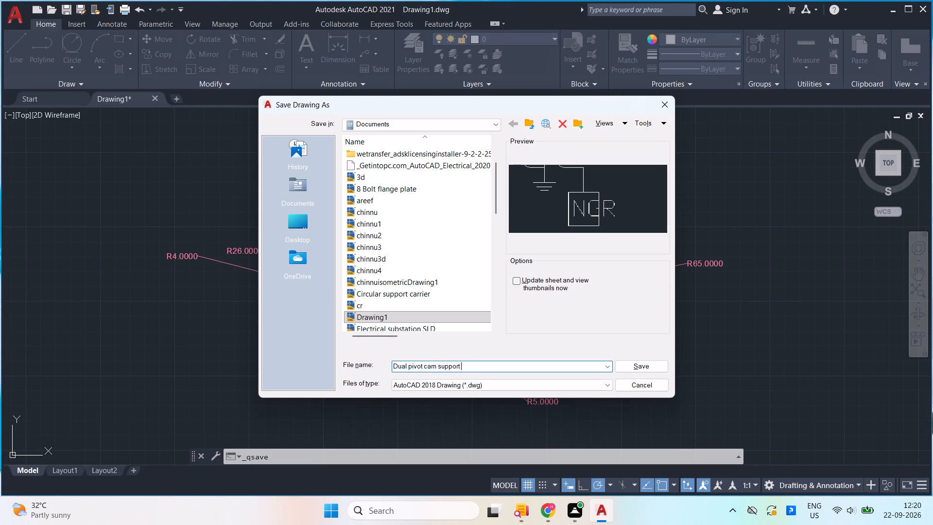
type("plate")
left_click(620, 361)
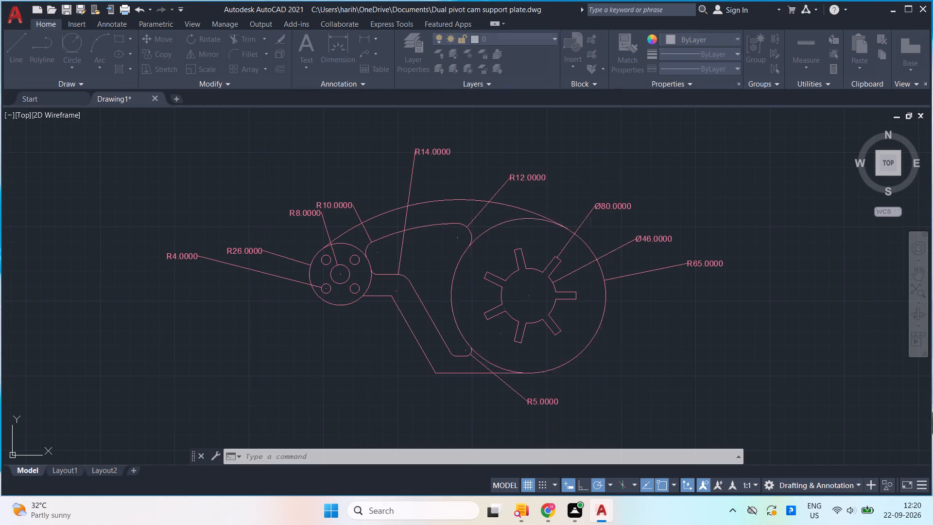